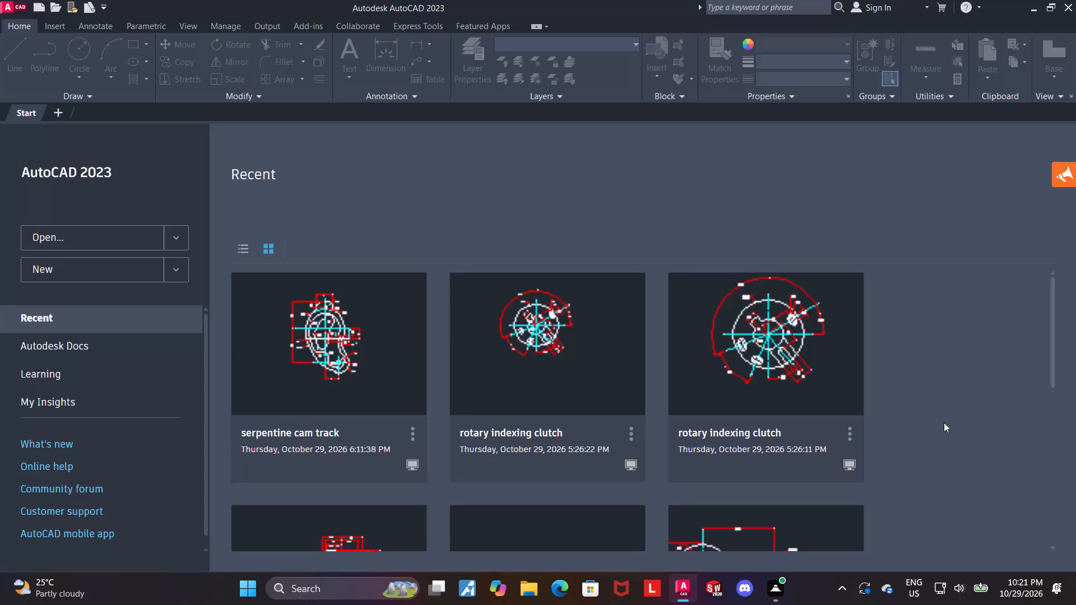
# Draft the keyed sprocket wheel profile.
# Create a new drawing from the acad.dwt template.
pyautogui.click(105, 272)
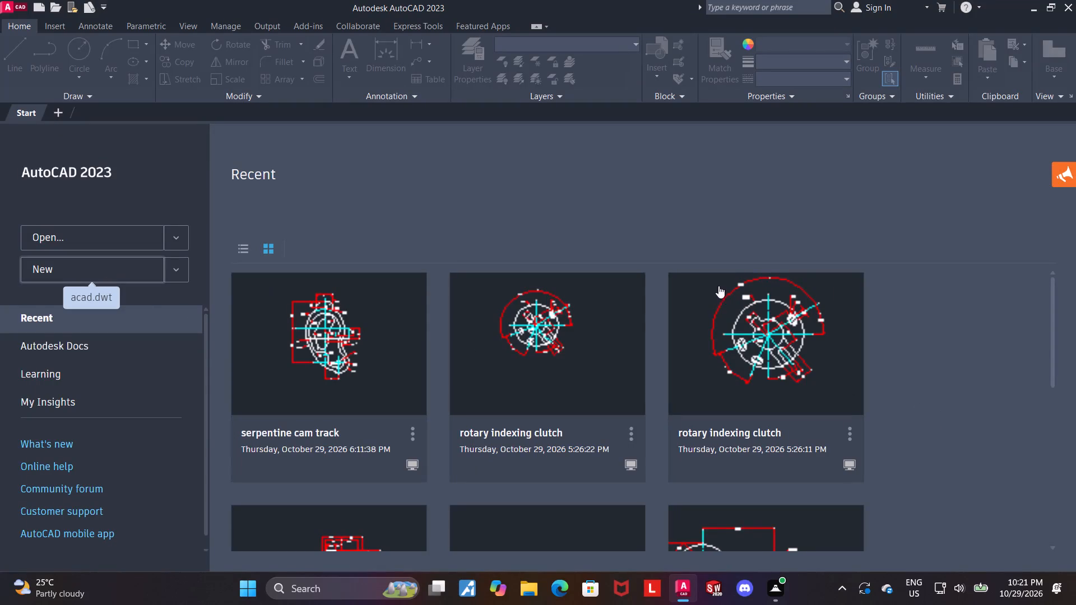
# Turn on command logging for the drawing with LOGFILEON.
pyautogui.write('logfile')
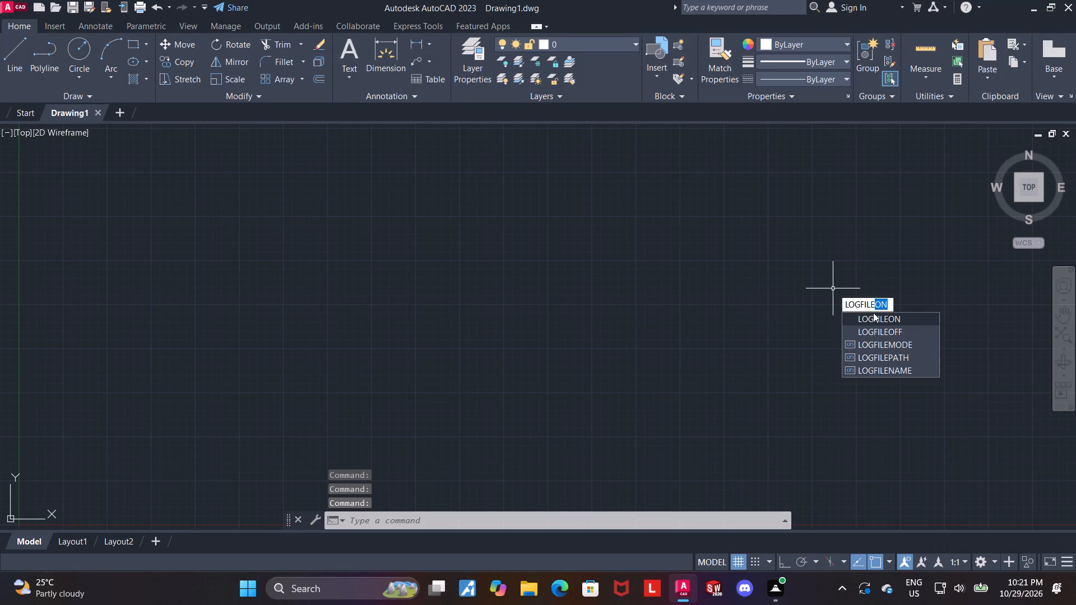
pyautogui.click(886, 316)
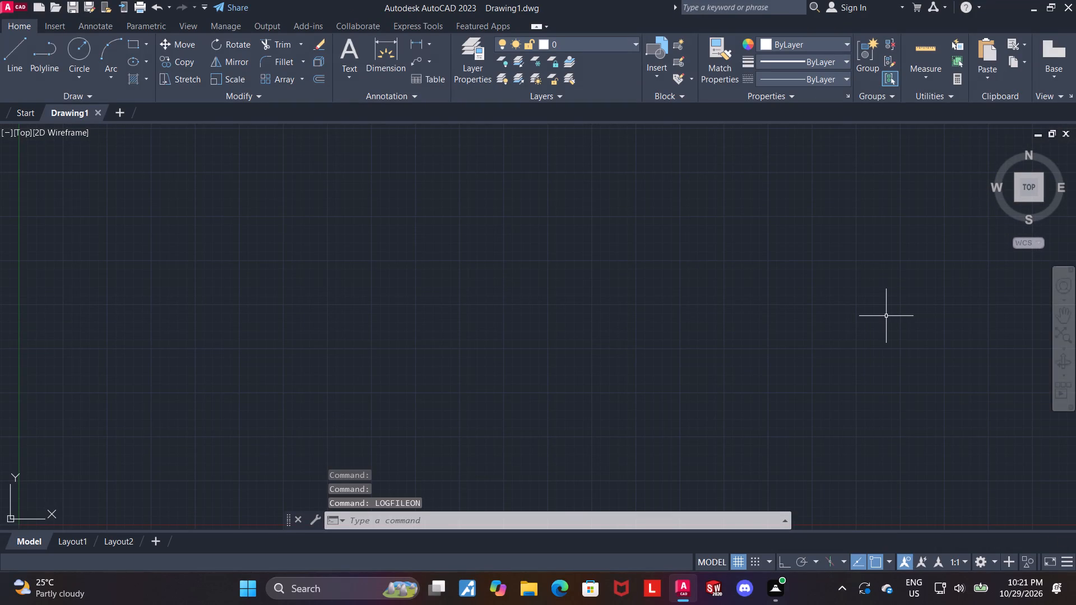
pyautogui.press('Return')
pyautogui.press('Return')
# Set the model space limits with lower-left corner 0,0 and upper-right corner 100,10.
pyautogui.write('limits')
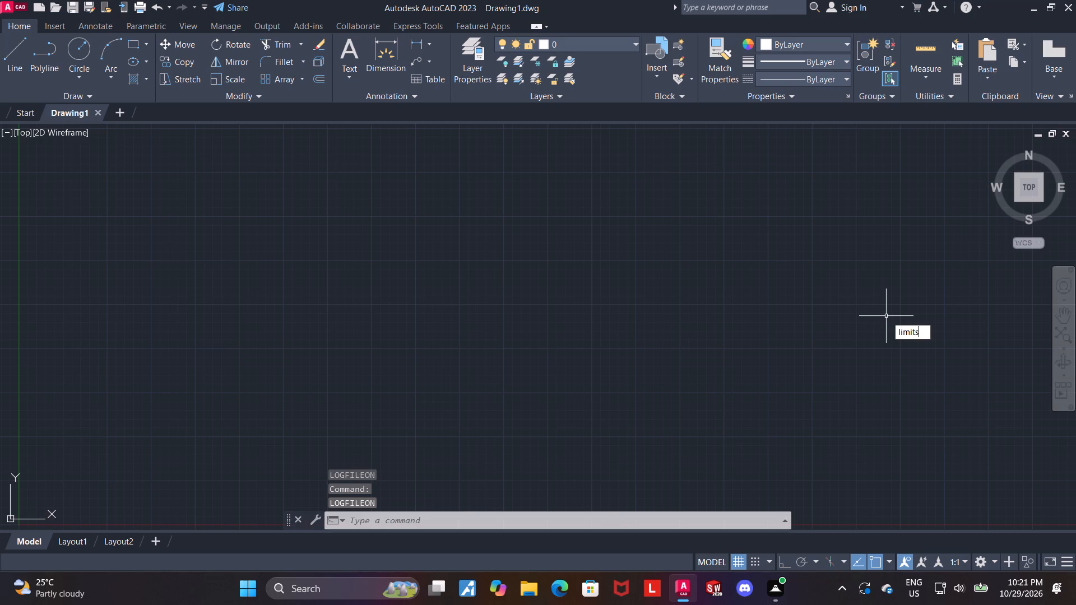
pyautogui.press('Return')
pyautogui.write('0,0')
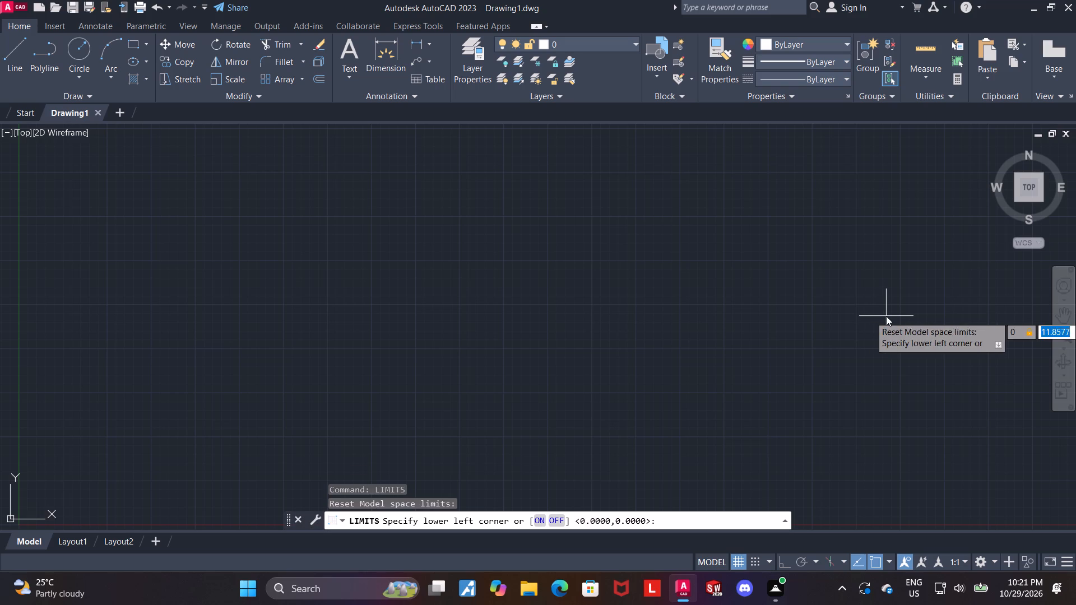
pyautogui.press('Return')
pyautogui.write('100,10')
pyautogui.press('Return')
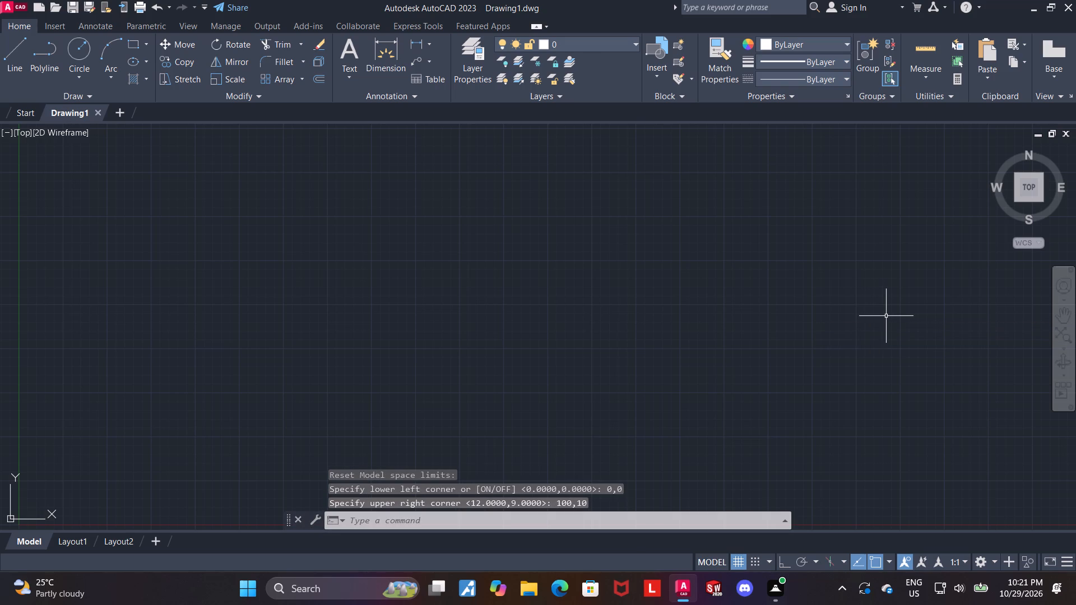
# Set the model space limits with lower-left corner 0,0 and upper-right corner 100,100.
pyautogui.write('limits')
pyautogui.press('Return')
pyautogui.write('0,0')
pyautogui.press('Return')
pyautogui.write('100,100')
pyautogui.press('Return')
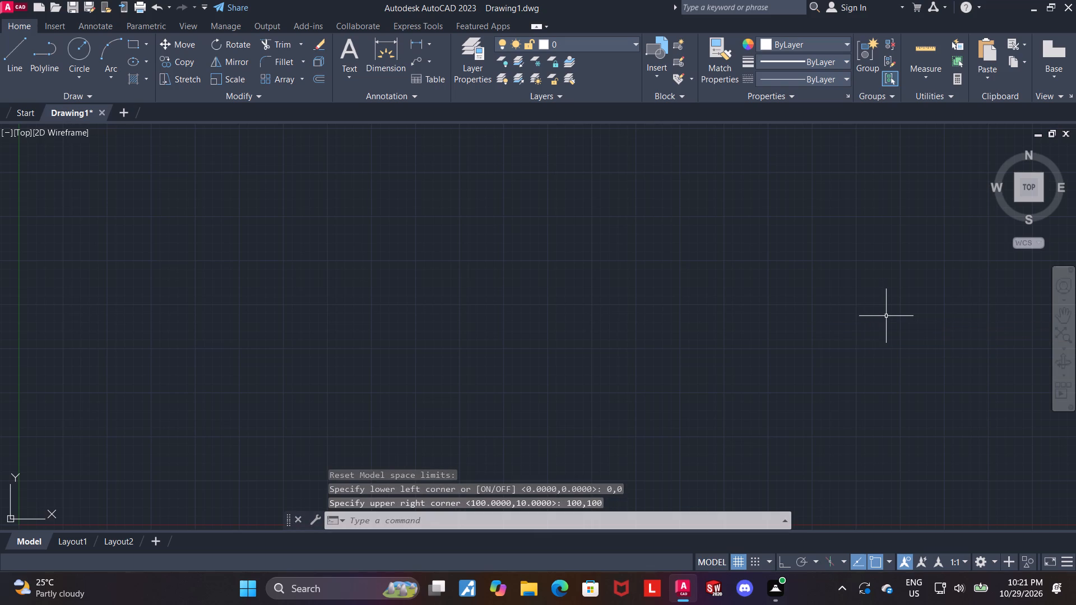
# Draw a circle of diameter 120 in open space above and to the right of the origin.
pyautogui.scroll(-4, 854, 294)
pyautogui.moveTo(801, 301); pyautogui.dragTo(454, 336, button='middle')
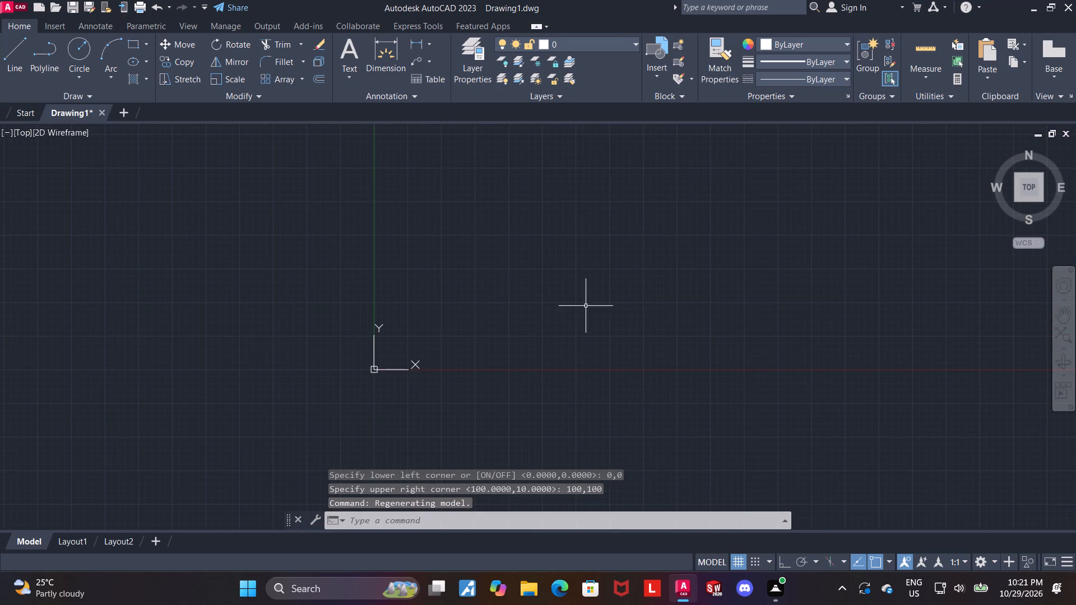
pyautogui.moveTo(632, 308); pyautogui.dragTo(433, 358, button='middle')
pyautogui.scroll(-1, 438, 350)
pyautogui.moveTo(629, 292); pyautogui.dragTo(330, 379, button='middle')
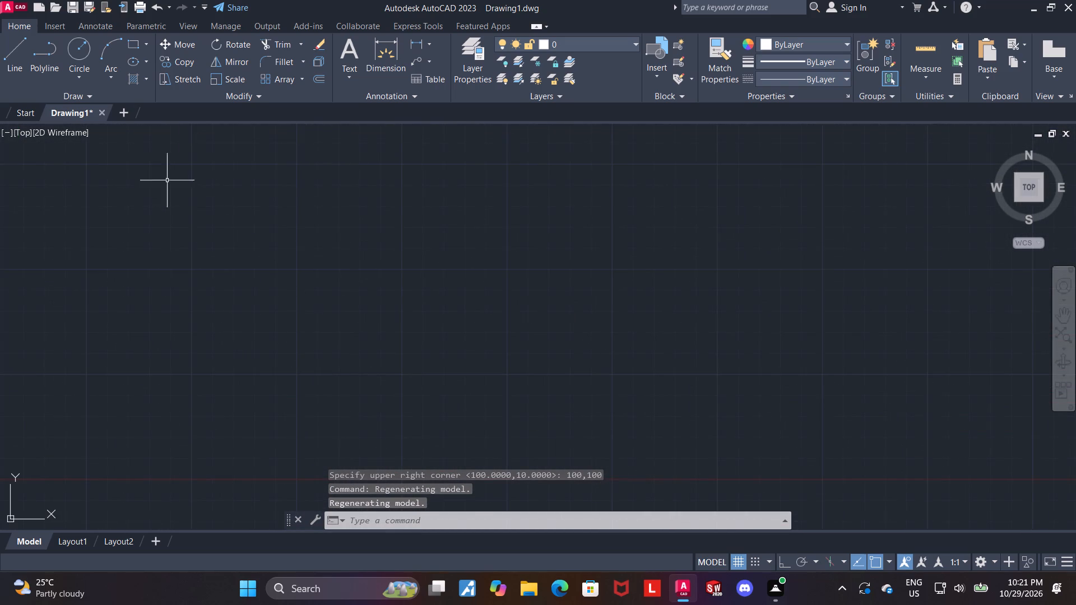
pyautogui.scroll(-2, 310, 216)
pyautogui.moveTo(493, 236); pyautogui.dragTo(368, 369, button='middle')
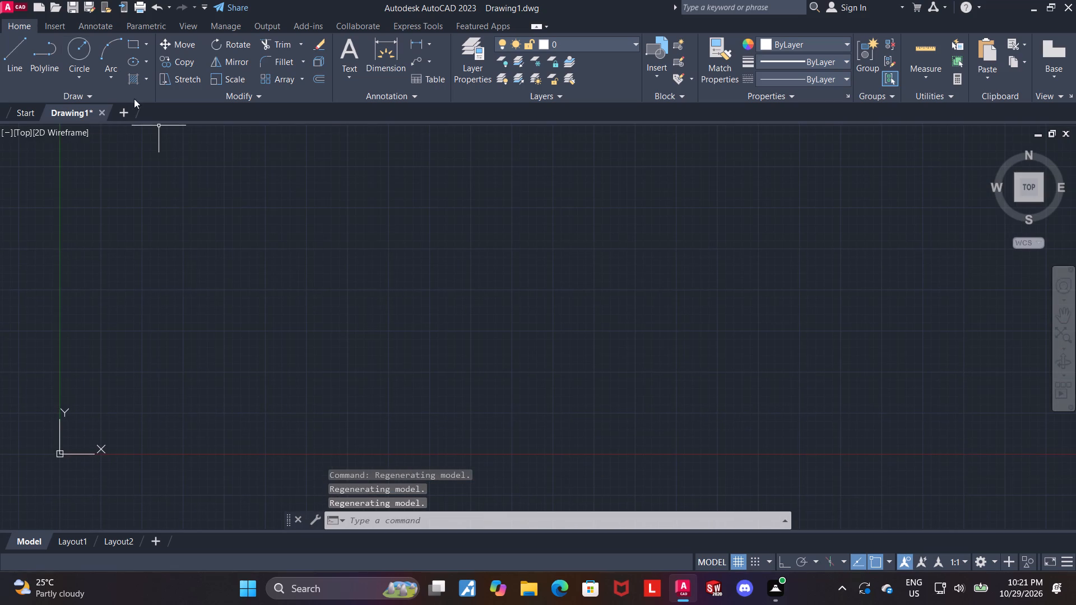
pyautogui.click(78, 44)
pyautogui.click(430, 194)
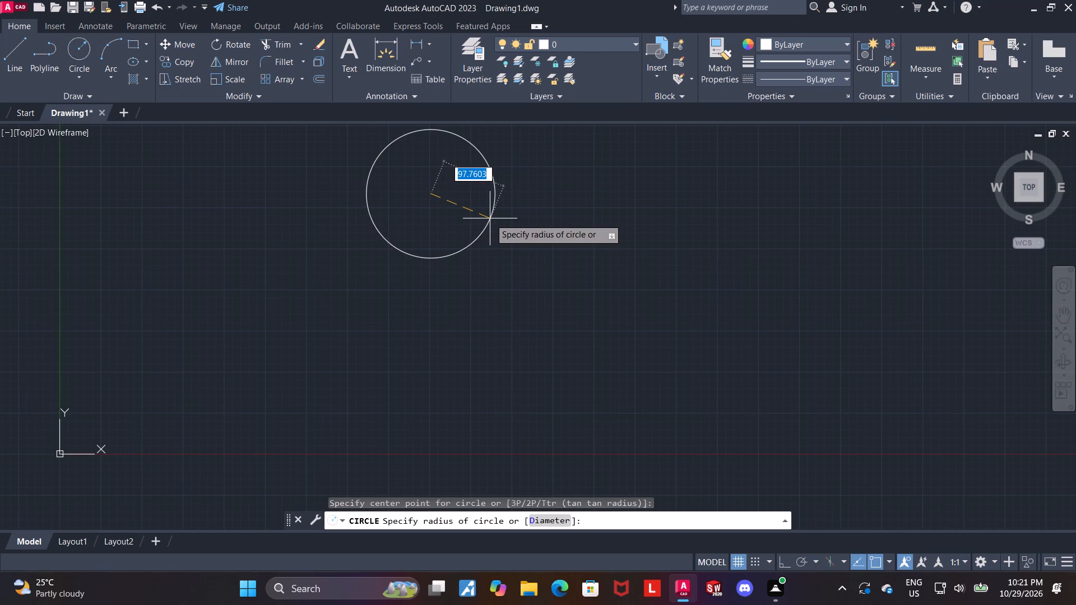
pyautogui.press('d')
pyautogui.press('Return')
pyautogui.write('120')
pyautogui.press('Return')
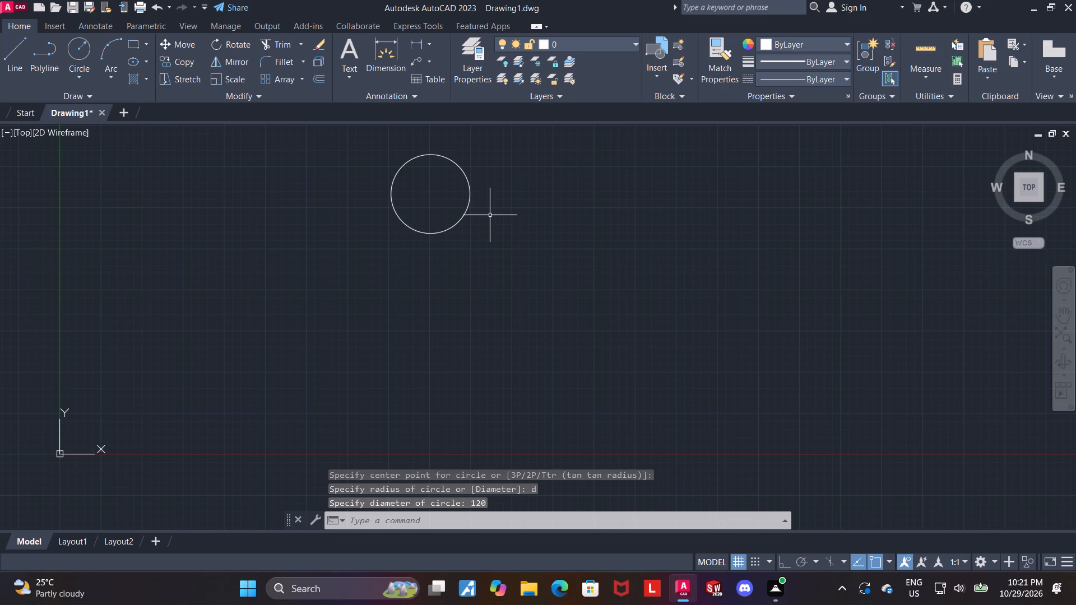
# Draw a circle of diameter 300 concentric with the 120-diameter circle.
pyautogui.scroll(-1, 490, 214)
pyautogui.moveTo(550, 208); pyautogui.dragTo(536, 225, button='middle')
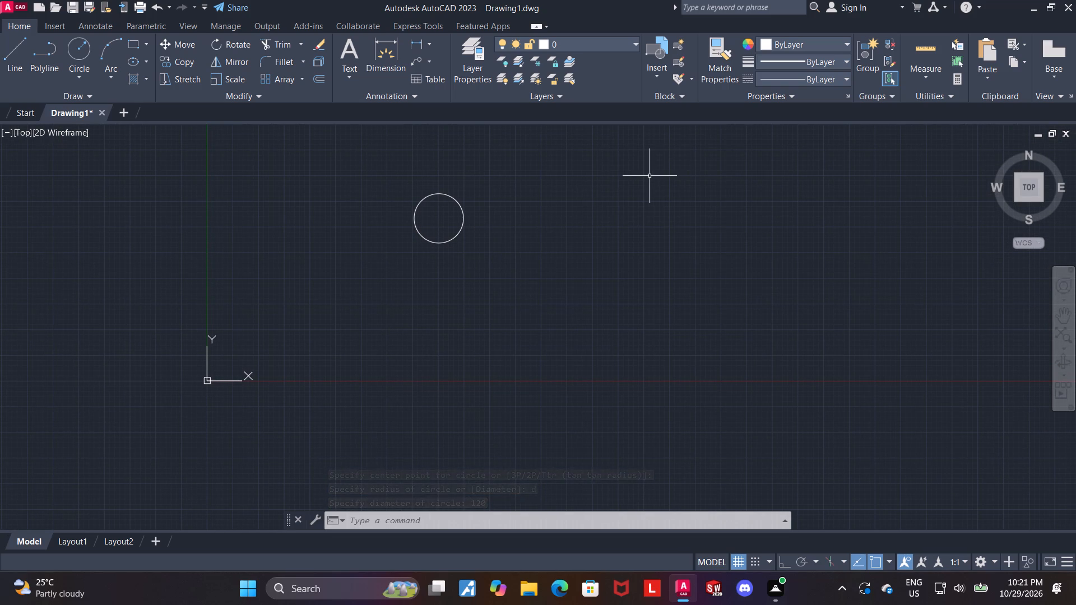
pyautogui.click(74, 40)
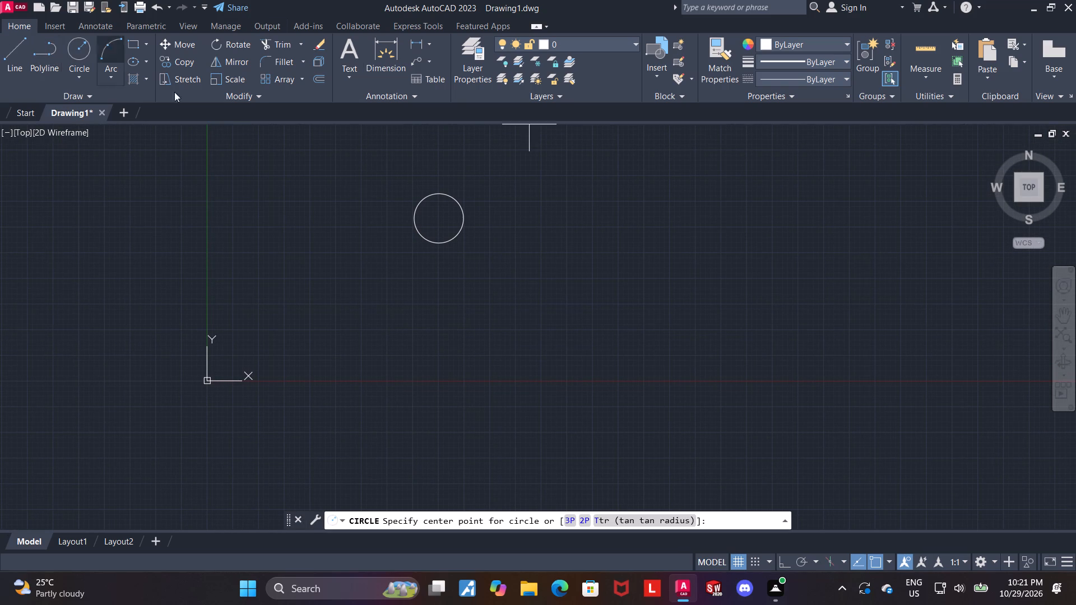
pyautogui.moveTo(485, 210); pyautogui.dragTo(471, 277, button='middle')
pyautogui.click(425, 284)
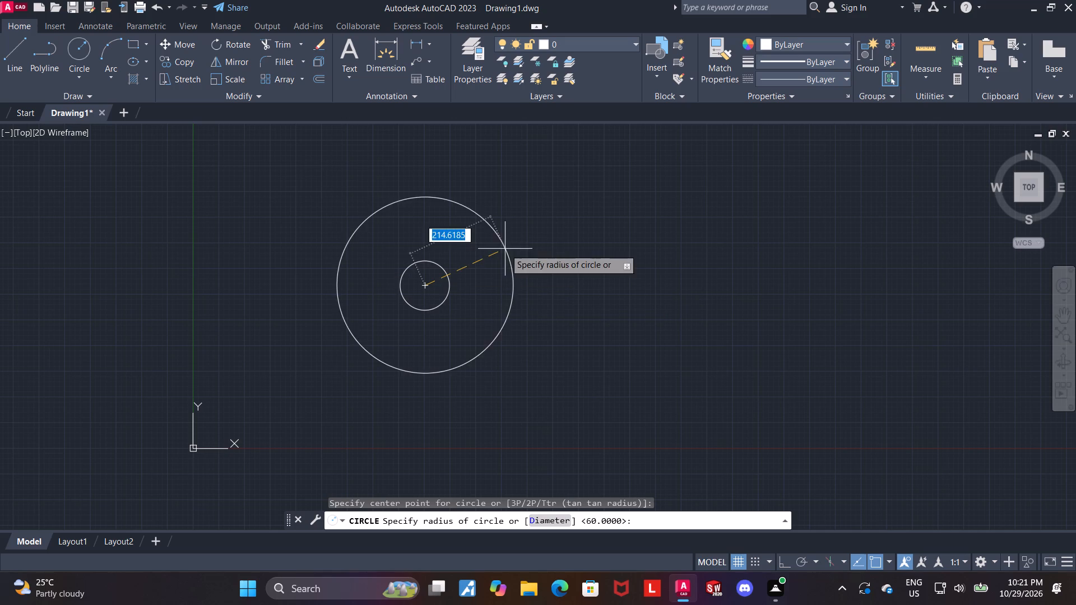
pyautogui.press('d')
pyautogui.press('Return')
pyautogui.write('300')
pyautogui.press('Return')
pyautogui.press('Escape')
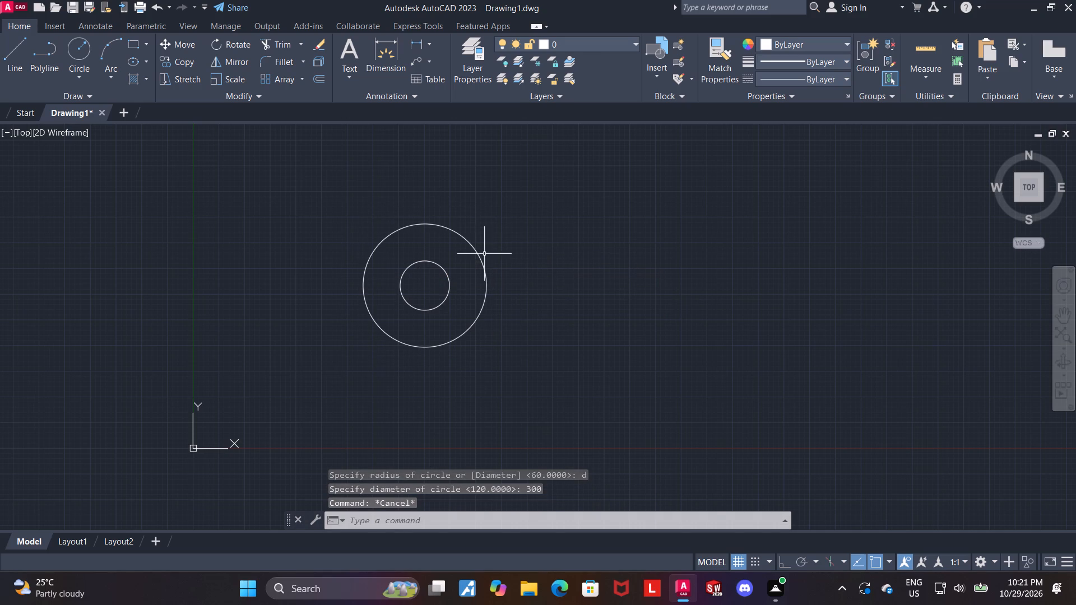
# Draw a circle of diameter 60 at the common centre of the two existing circles.
pyautogui.scroll(1, 446, 300)
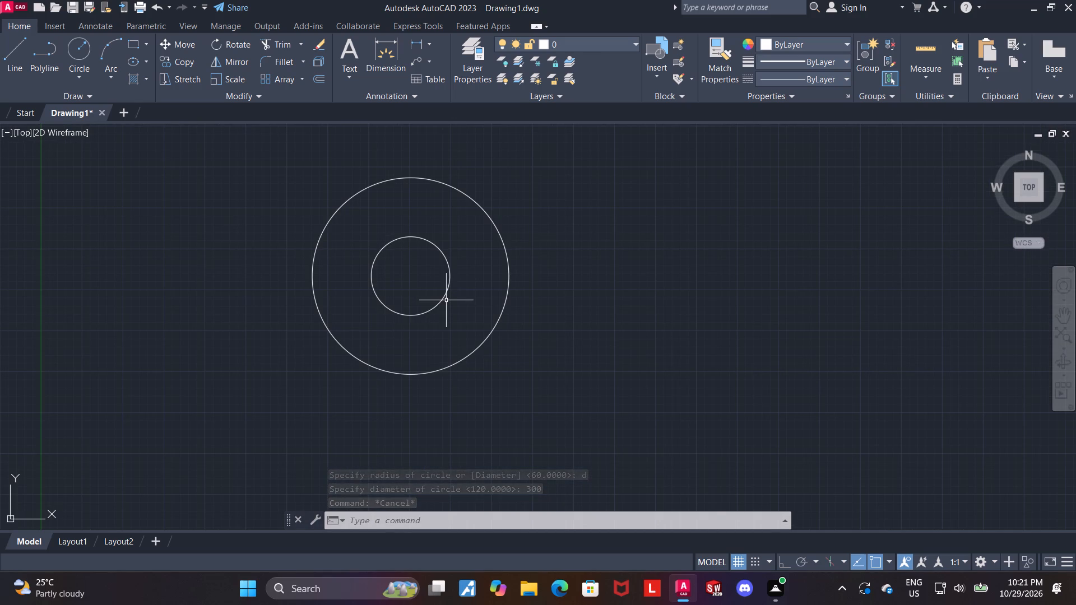
pyautogui.scroll(1, 457, 295)
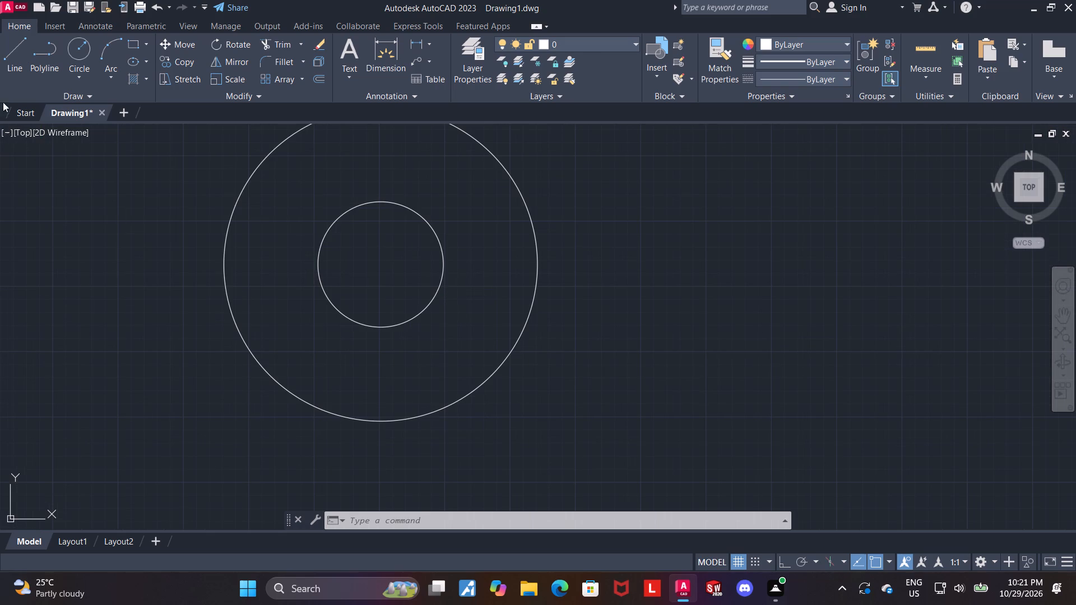
pyautogui.click(77, 40)
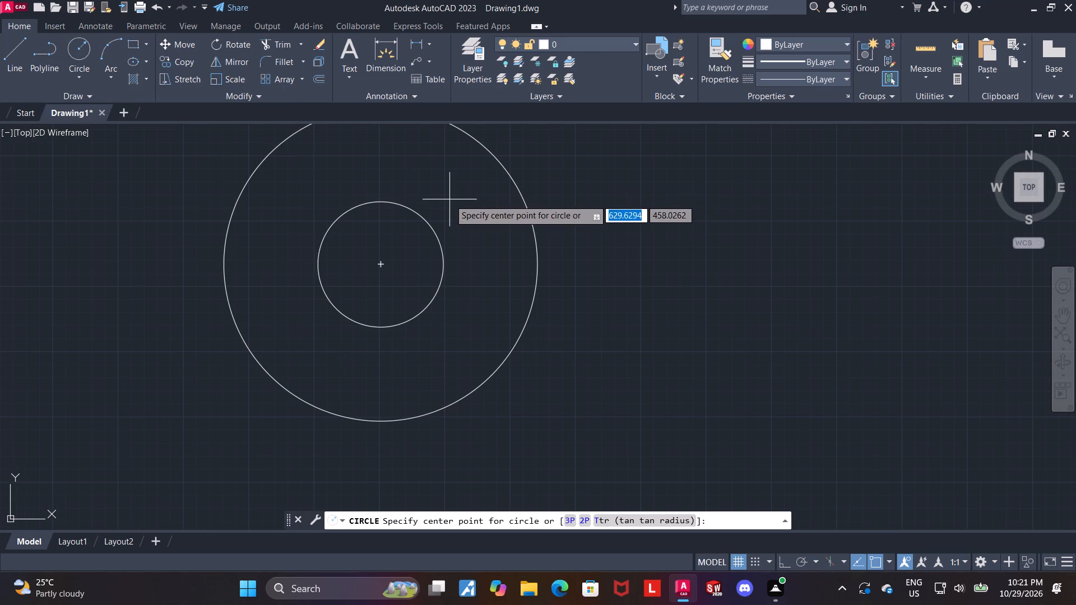
pyautogui.click(381, 262)
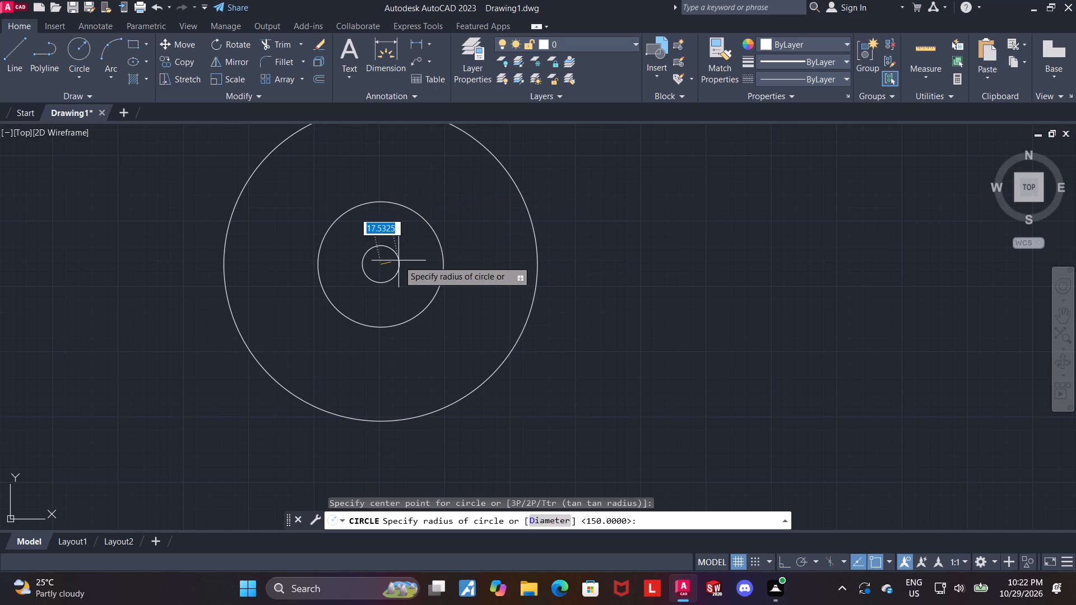
pyautogui.press('d')
pyautogui.press('Return')
pyautogui.write('60')
pyautogui.press('Return')
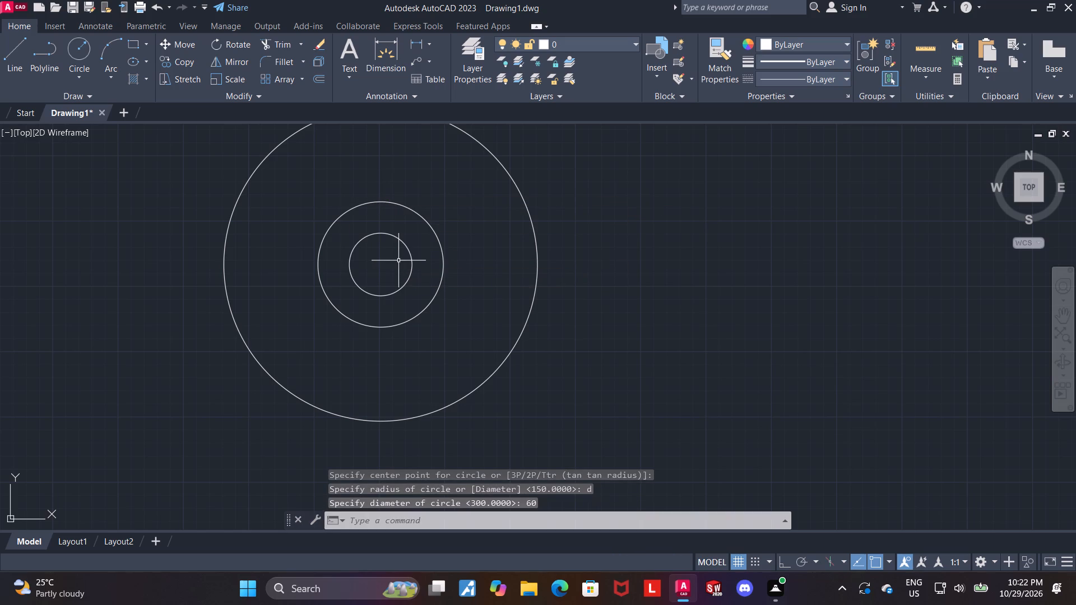
pyautogui.press('Escape')
# With Ortho on, draw lines from the 60-diameter circle's top quadrant: 4 up, 4 to the right, and down past the circle.
pyautogui.scroll(1, 406, 225)
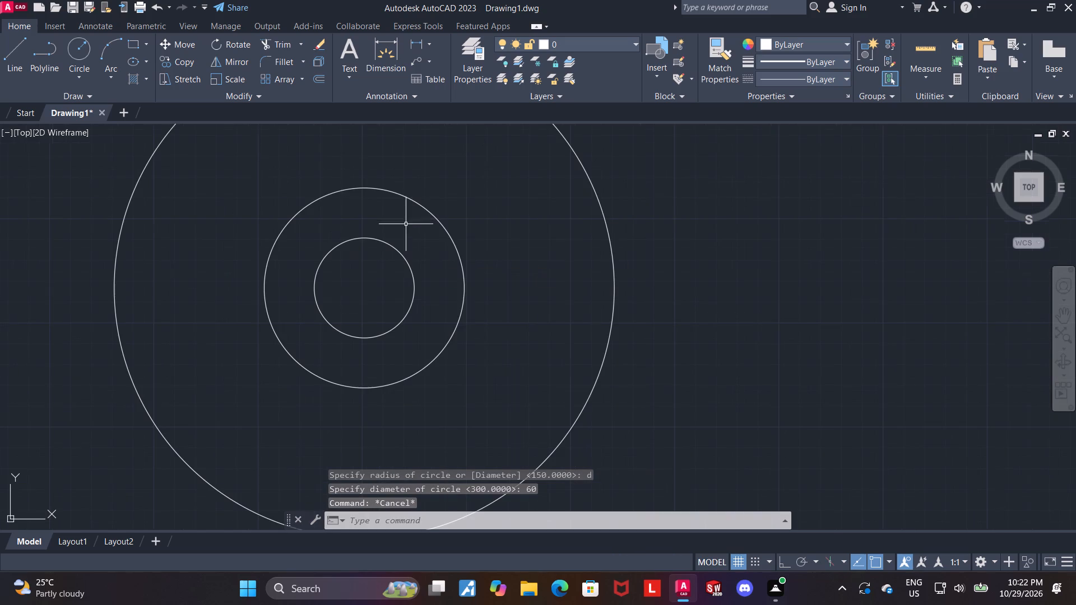
pyautogui.click(17, 57)
pyautogui.scroll(1, 384, 236)
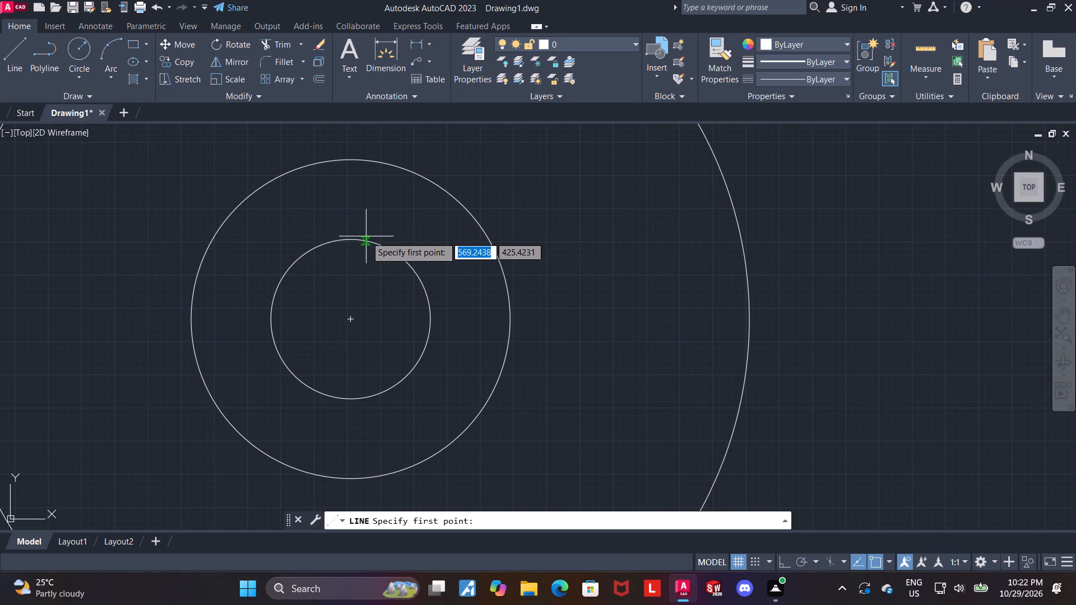
pyautogui.click(349, 238)
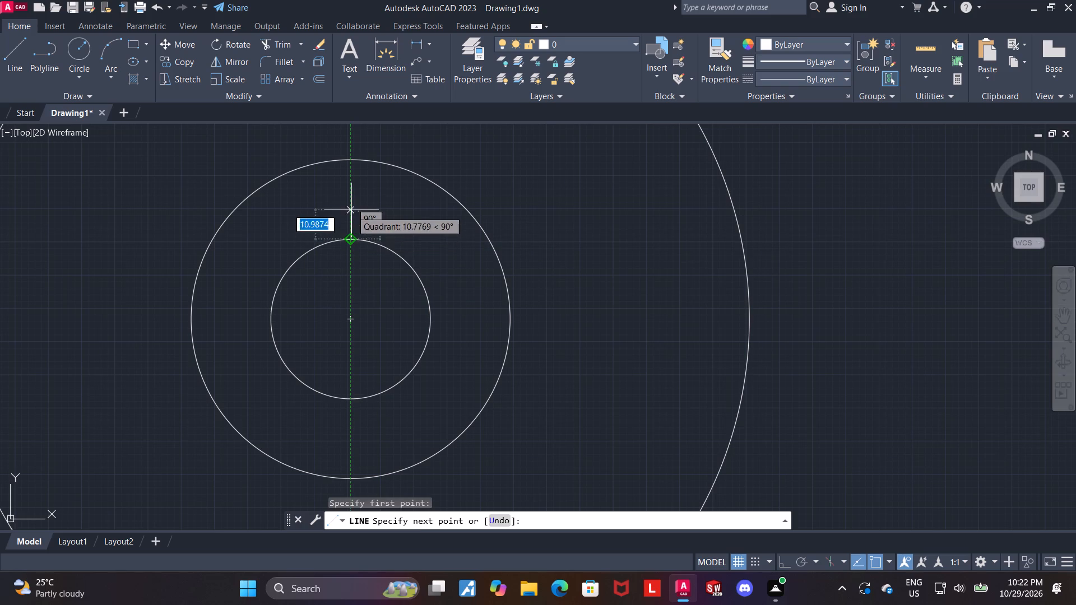
pyautogui.scroll(2, 356, 217)
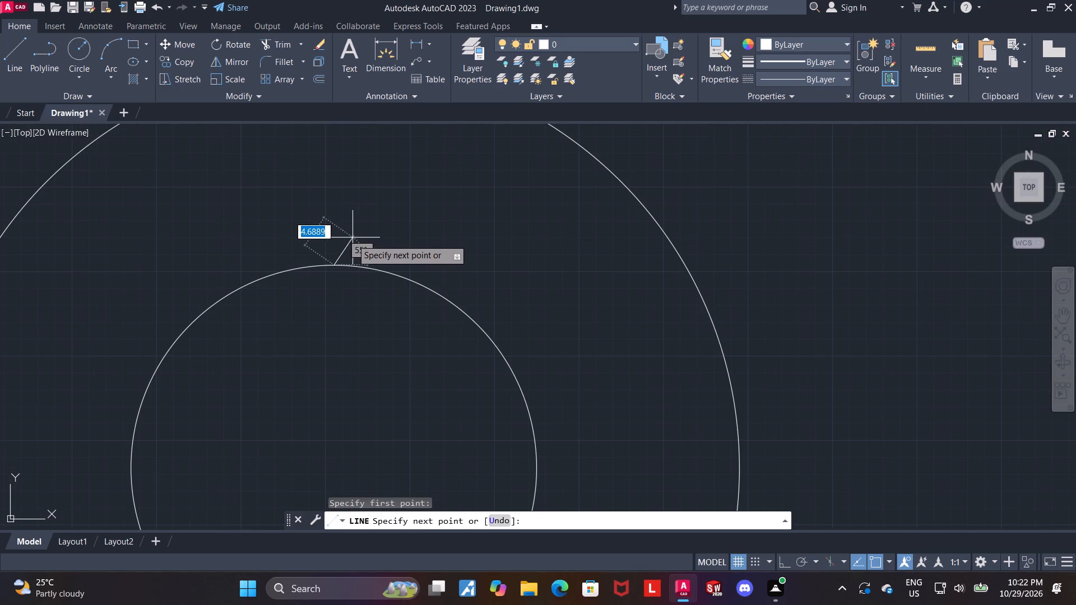
pyautogui.scroll(1, 351, 243)
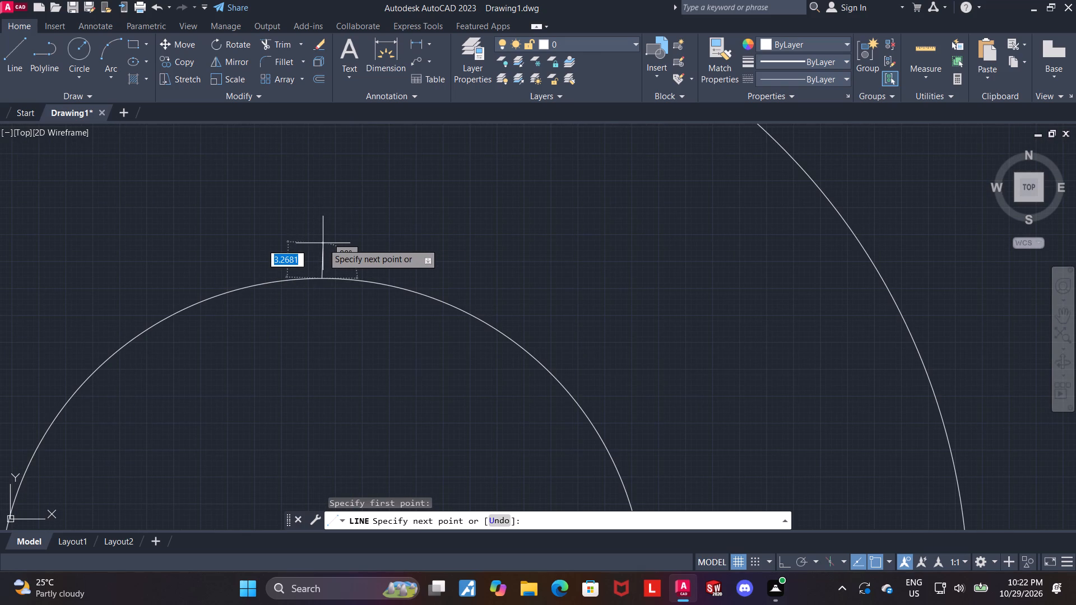
pyautogui.press('F8')
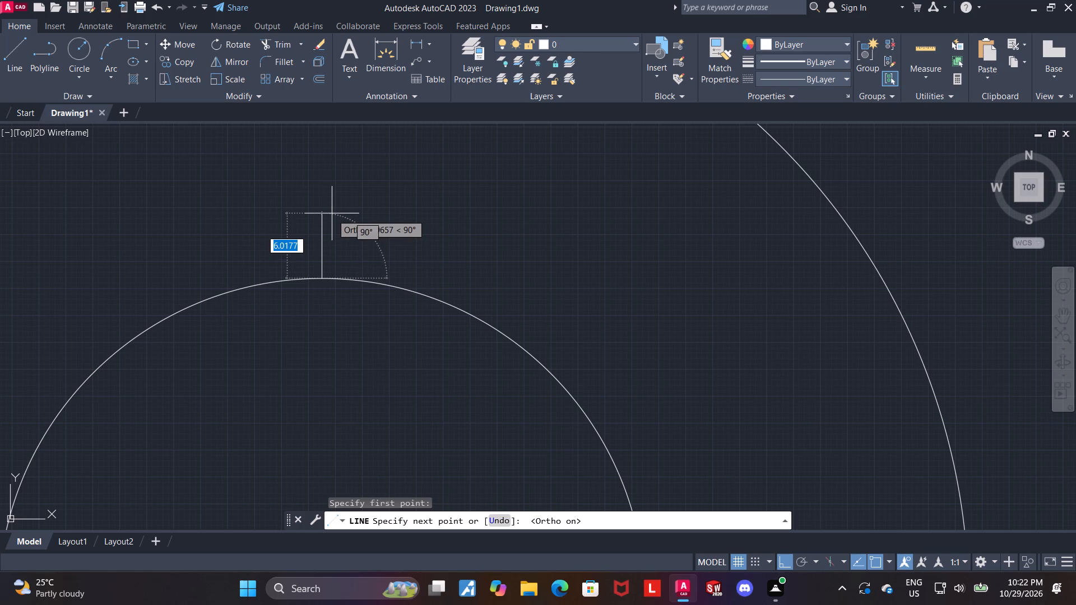
pyautogui.press('4')
pyautogui.press('Return')
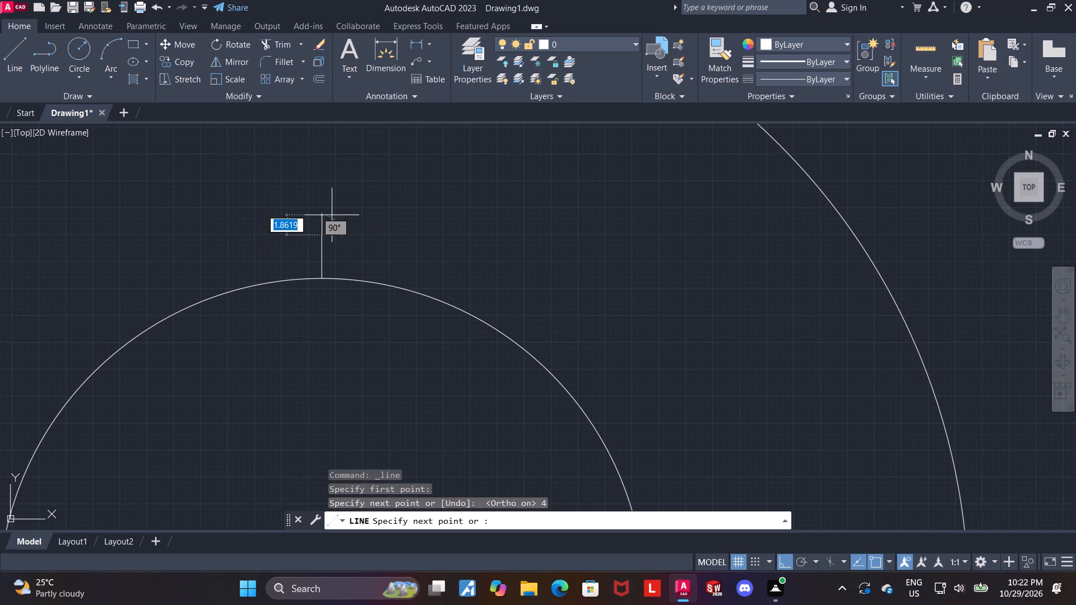
pyautogui.press('4')
pyautogui.press('Return')
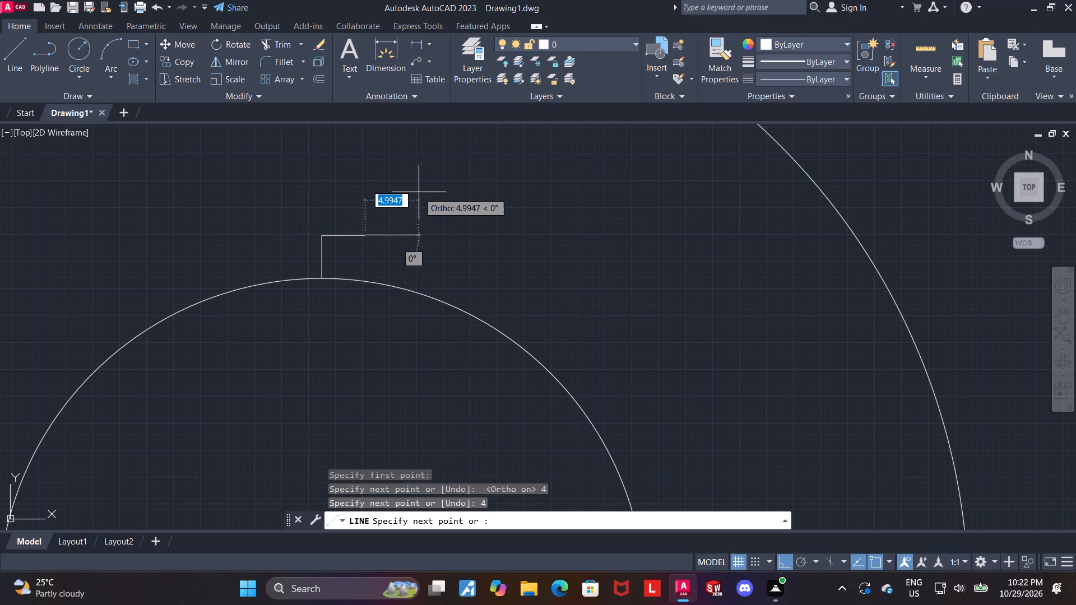
pyautogui.click(340, 308)
pyautogui.press('Escape')
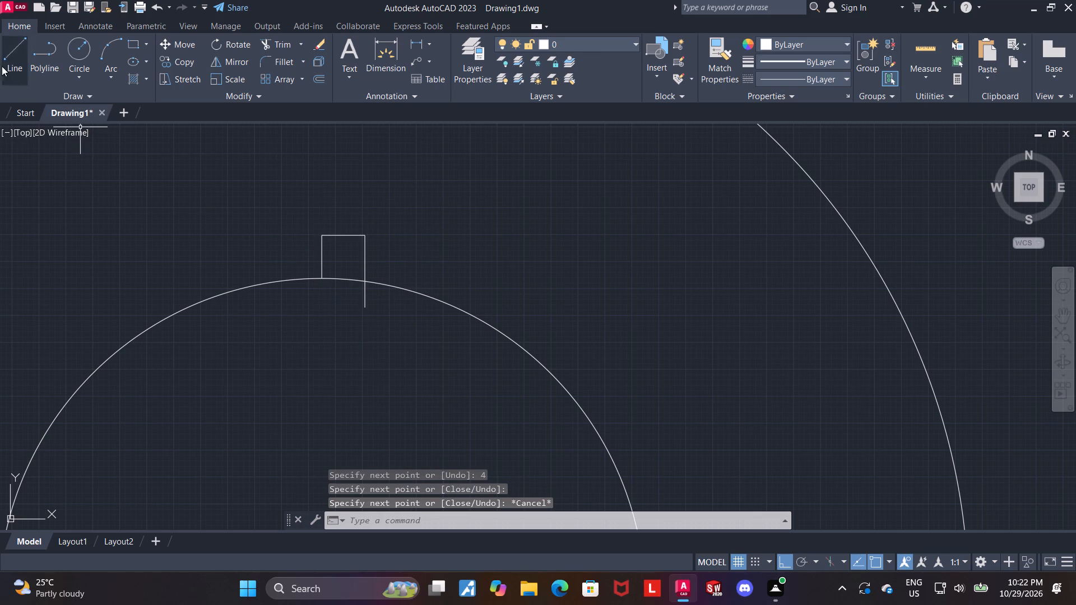
# Draw the keyway's left half from the top of the centre line: 4 to the left, and down past the inner circle.
pyautogui.click(0, 50)
pyautogui.click(6, 49)
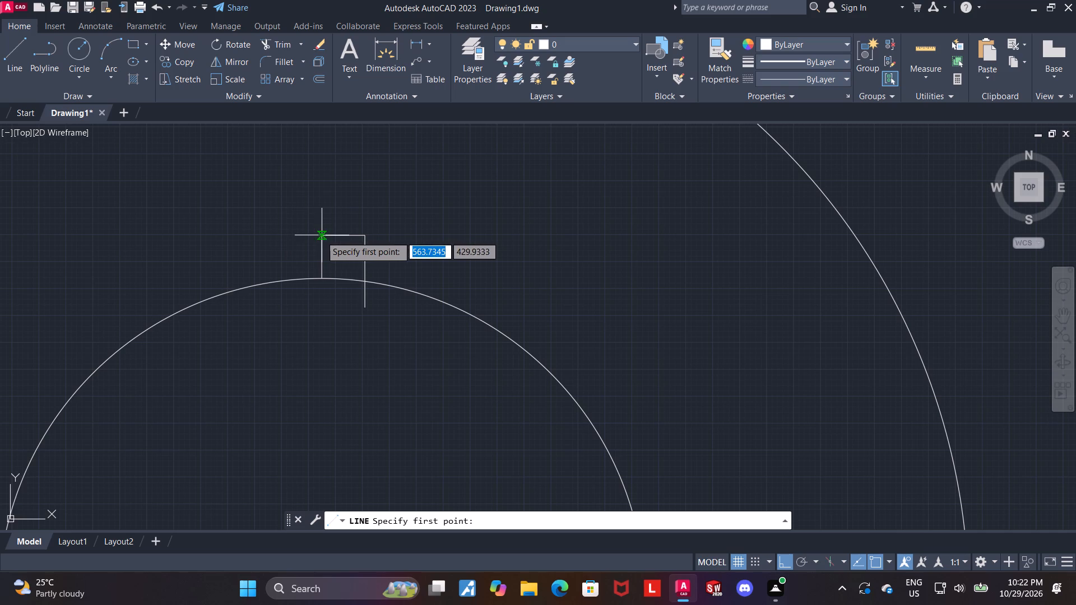
pyautogui.click(321, 236)
pyautogui.press('4')
pyautogui.press('Return')
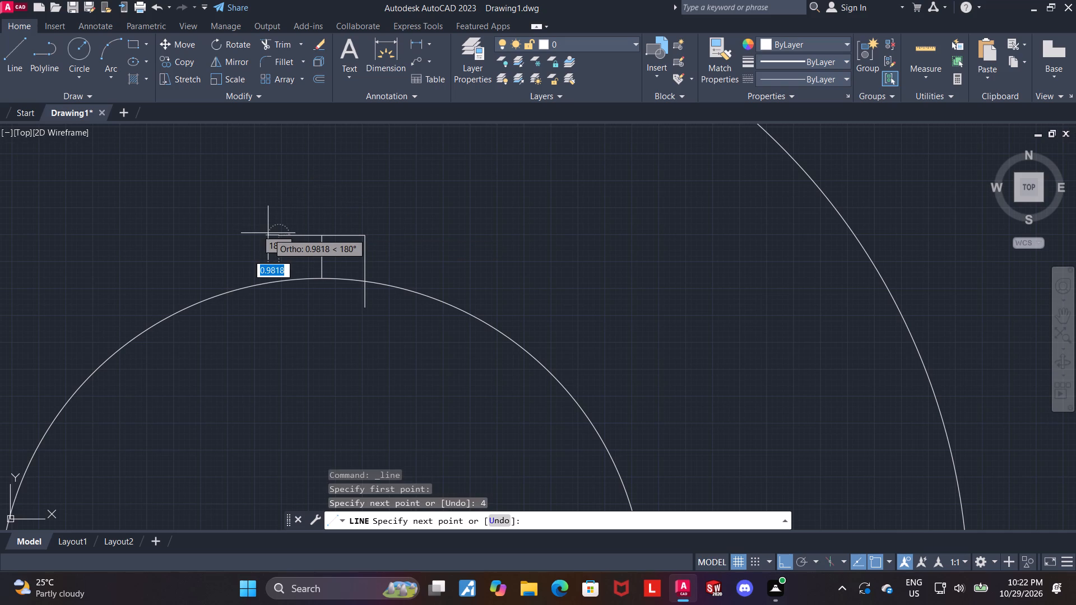
pyautogui.click(287, 314)
pyautogui.press('Escape')
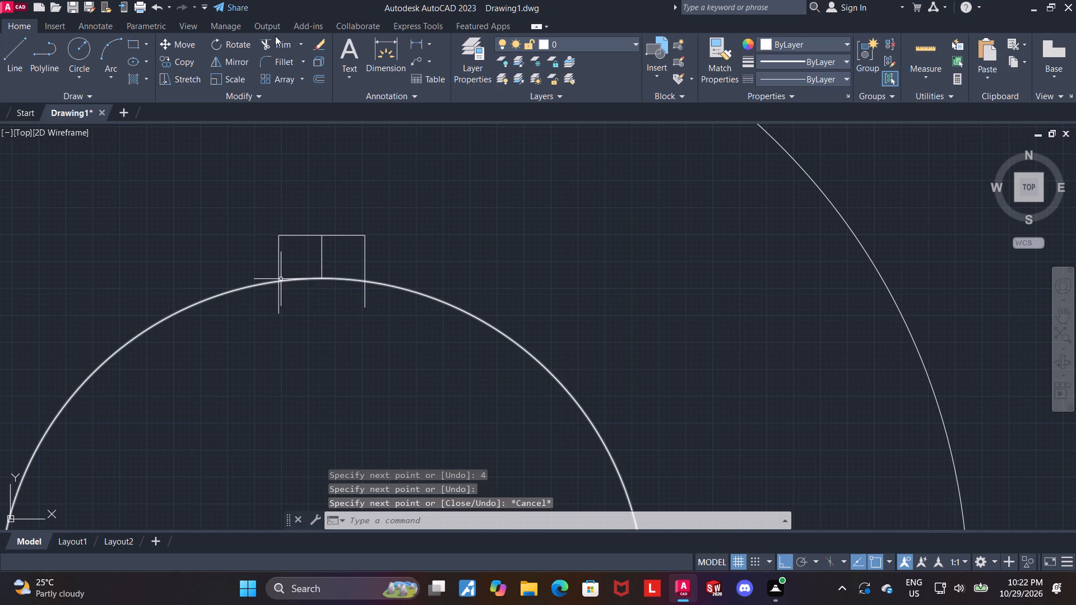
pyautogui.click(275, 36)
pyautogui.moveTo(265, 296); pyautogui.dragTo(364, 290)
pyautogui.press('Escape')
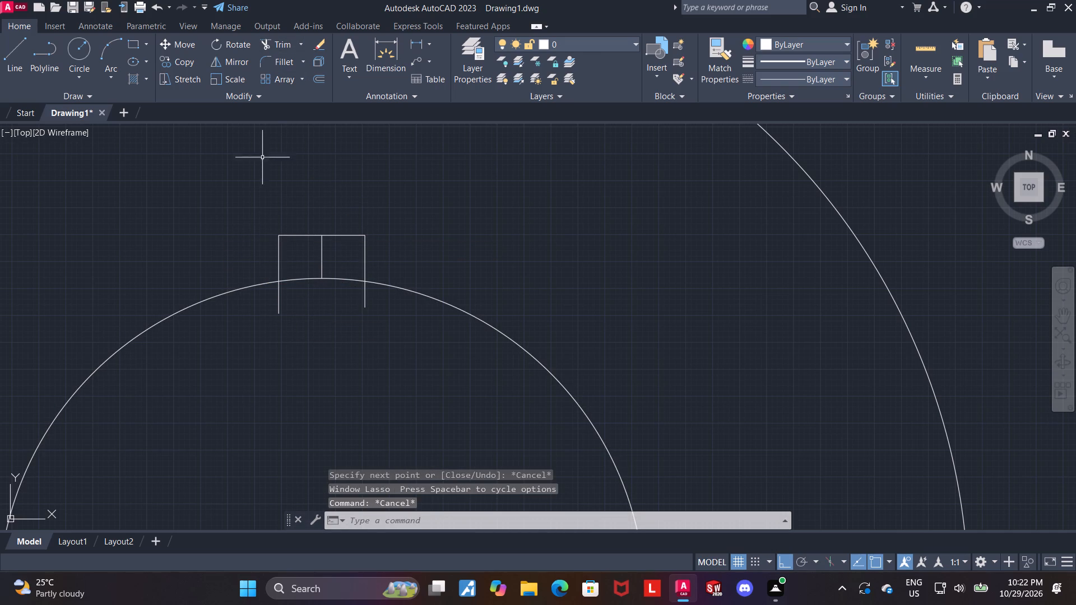
# Trim the keyway's overhanging side lines, its middle line and the bore arc across its opening.
pyautogui.click(280, 48)
pyautogui.moveTo(253, 306); pyautogui.dragTo(370, 301)
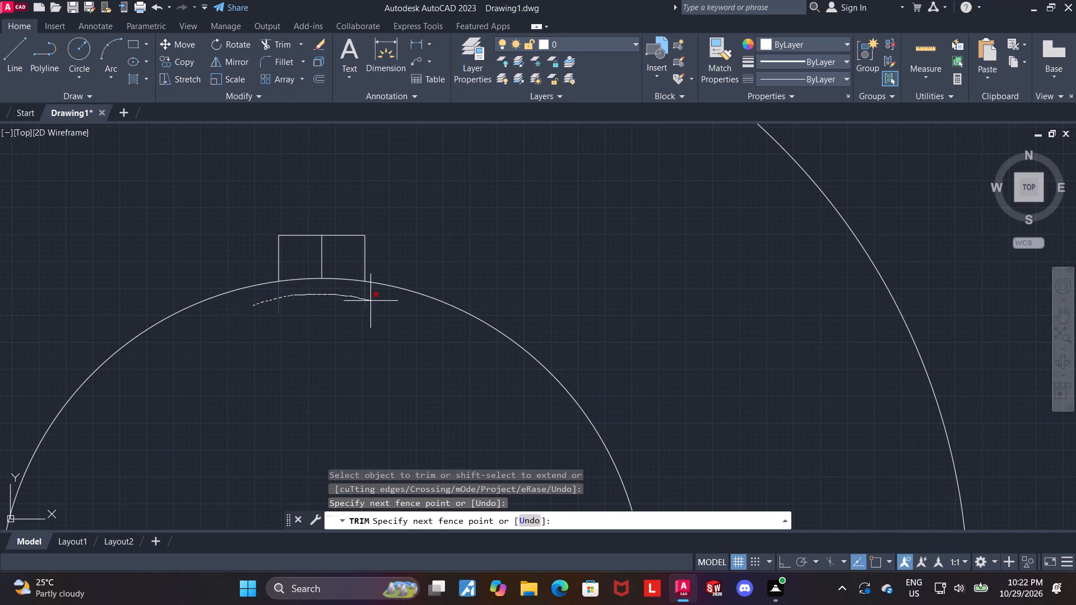
pyautogui.moveTo(370, 301); pyautogui.dragTo(377, 304)
pyautogui.moveTo(349, 286); pyautogui.dragTo(305, 297)
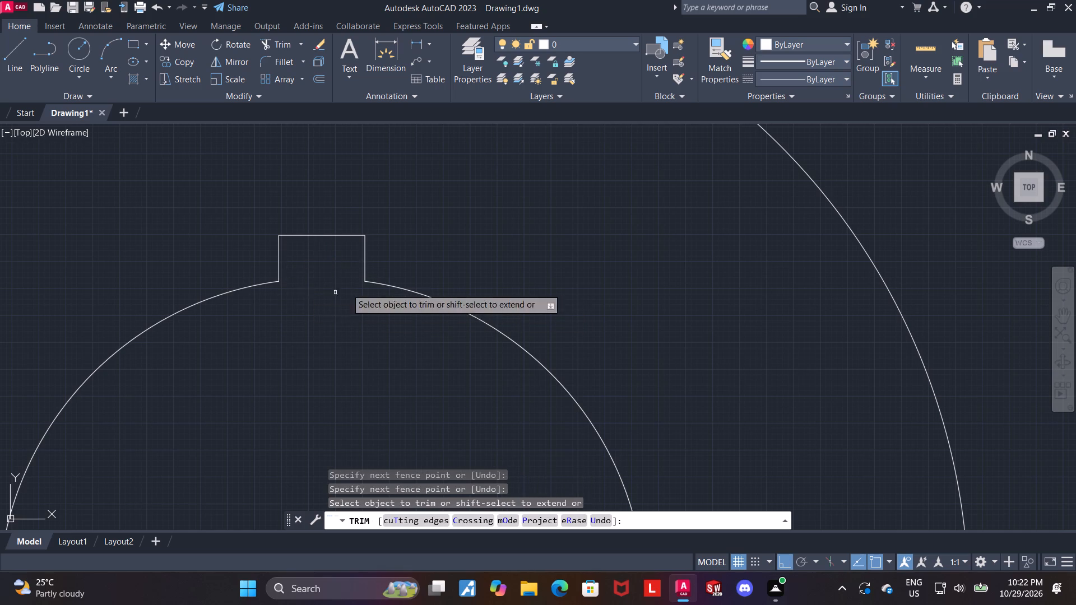
pyautogui.scroll(-4, 373, 280)
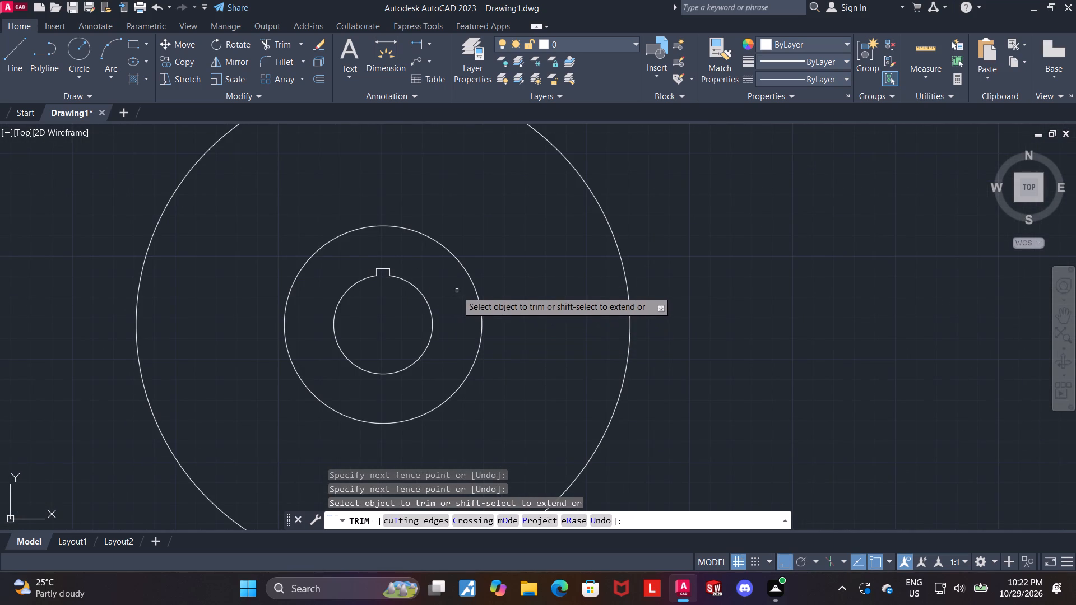
pyautogui.press('Escape')
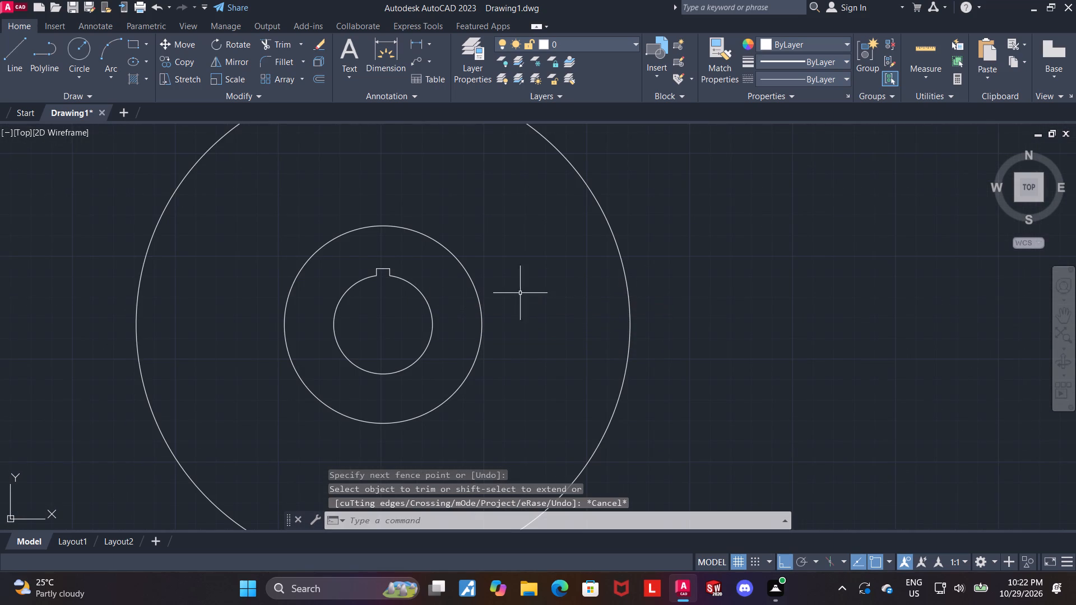
# Draw a circle of diameter 90 at the common centre of the existing circles.
pyautogui.scroll(2, 461, 299)
pyautogui.scroll(-1, 395, 286)
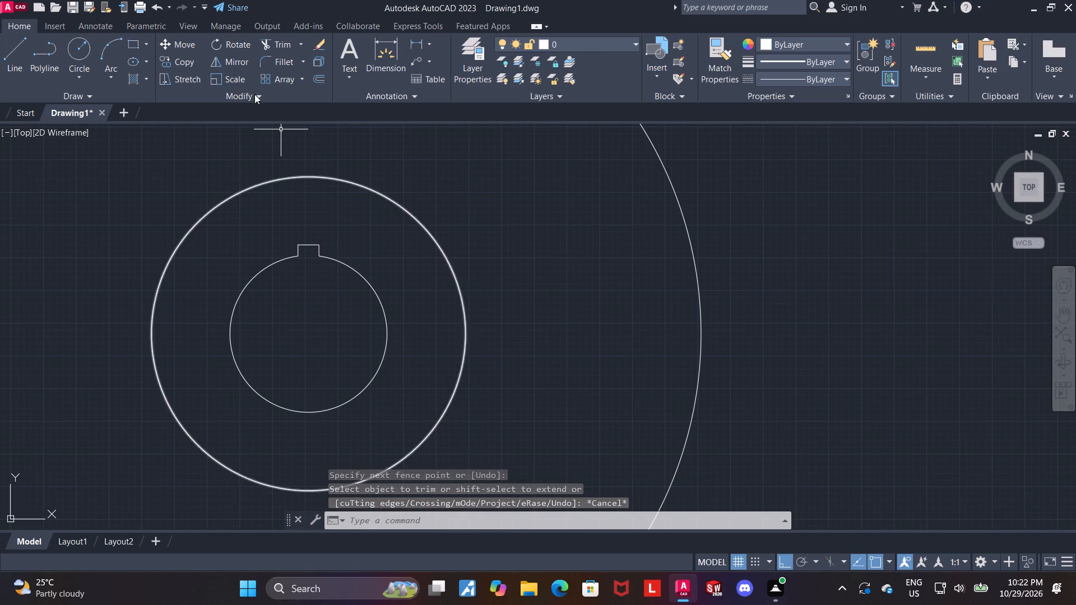
pyautogui.click(75, 45)
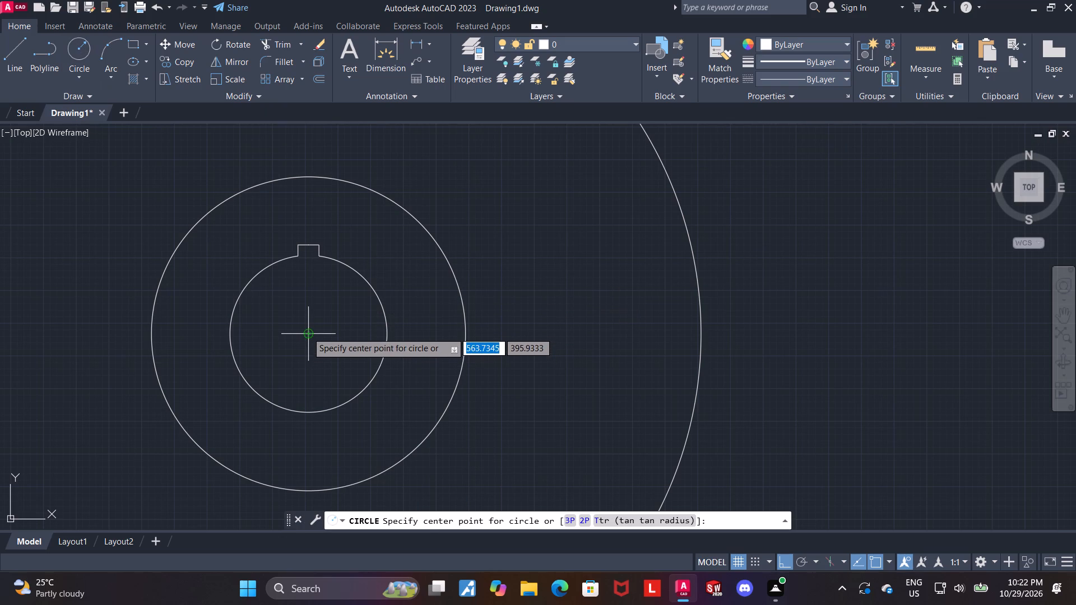
pyautogui.click(307, 332)
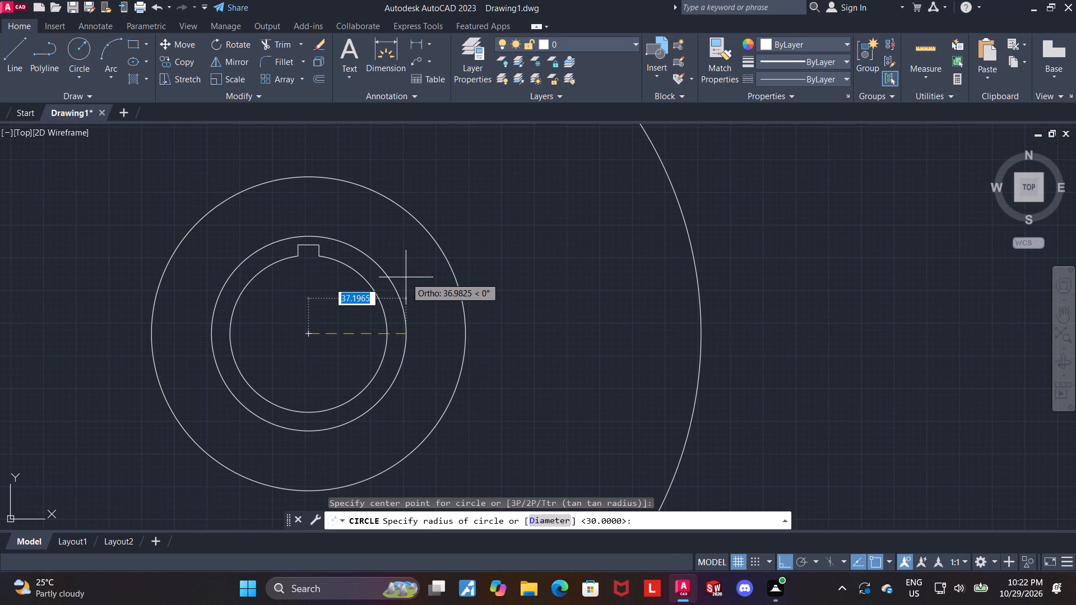
pyautogui.press('d')
pyautogui.press('Return')
pyautogui.write('90')
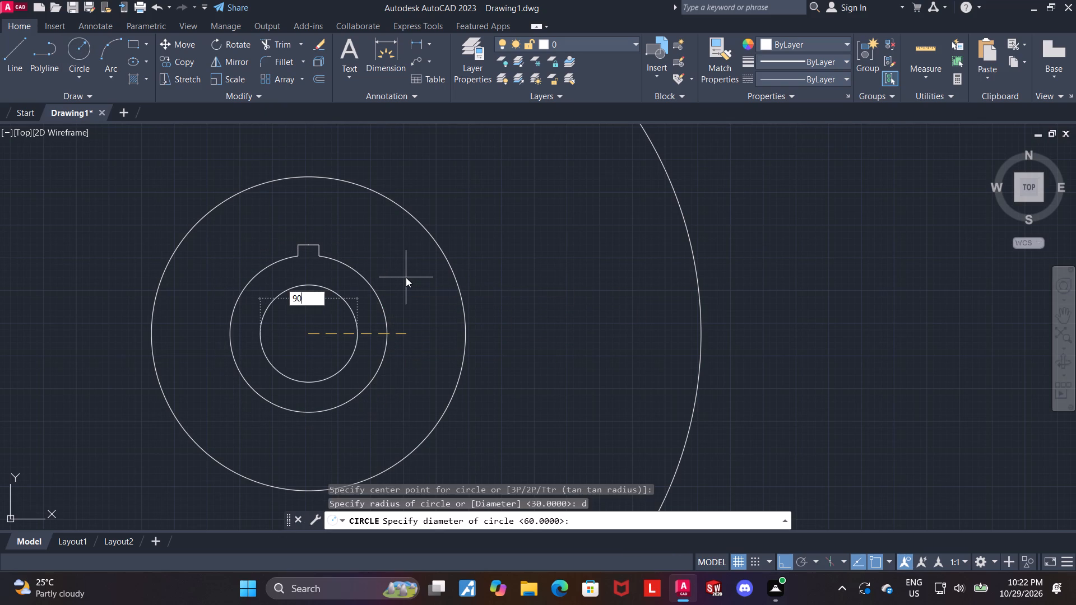
pyautogui.press('Return')
pyautogui.press('Escape')
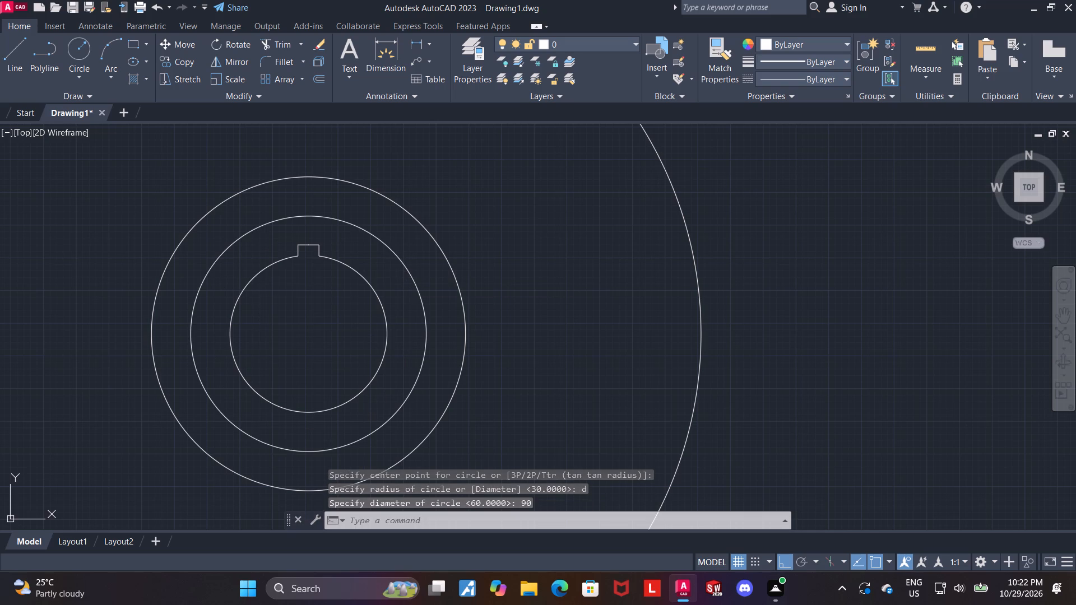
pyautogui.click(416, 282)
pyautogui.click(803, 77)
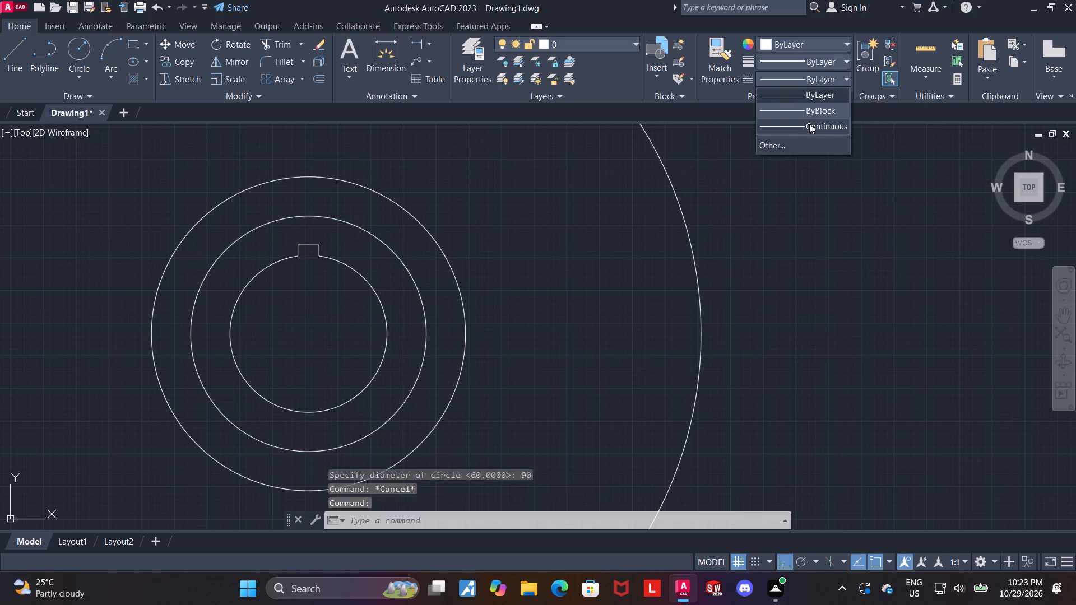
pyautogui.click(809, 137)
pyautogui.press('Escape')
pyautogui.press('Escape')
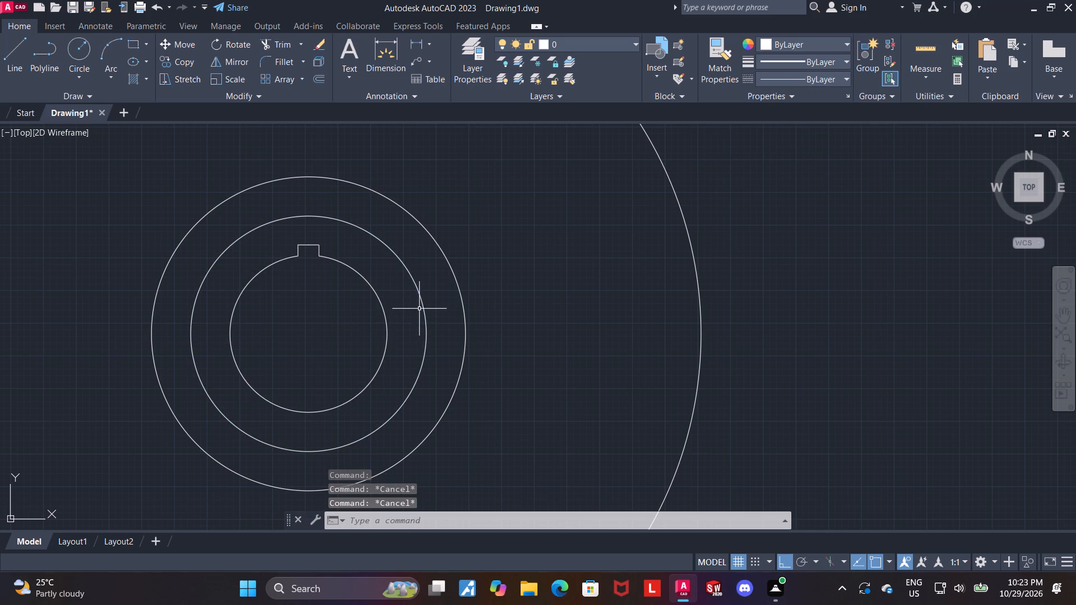
# Load the ACAD_ISO04W100 ISO long-dash dot linetype into the drawing.
pyautogui.click(421, 308)
pyautogui.click(791, 77)
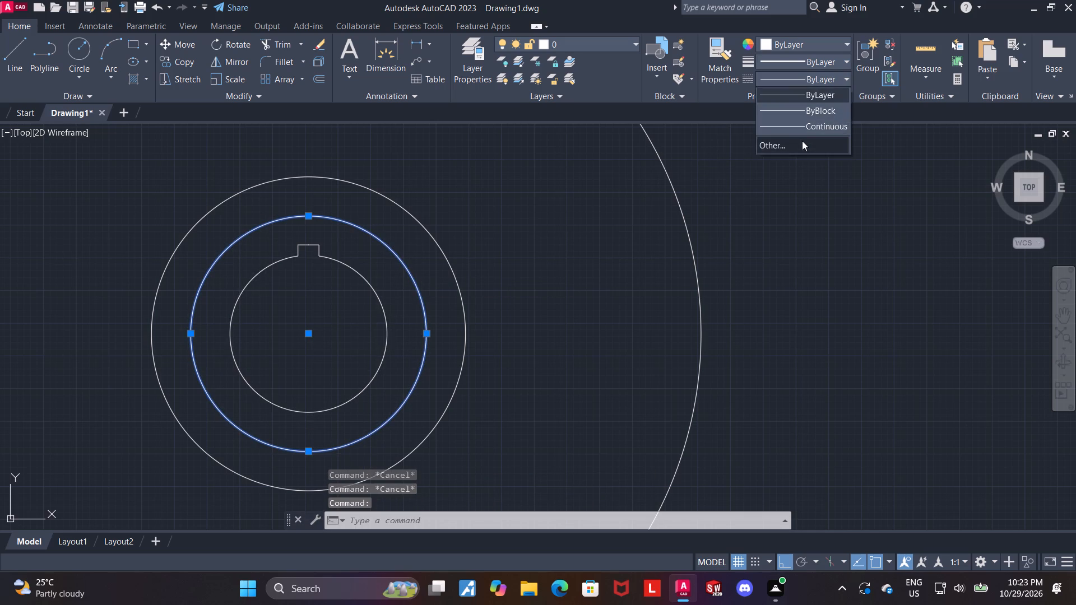
pyautogui.click(802, 141)
pyautogui.click(650, 174)
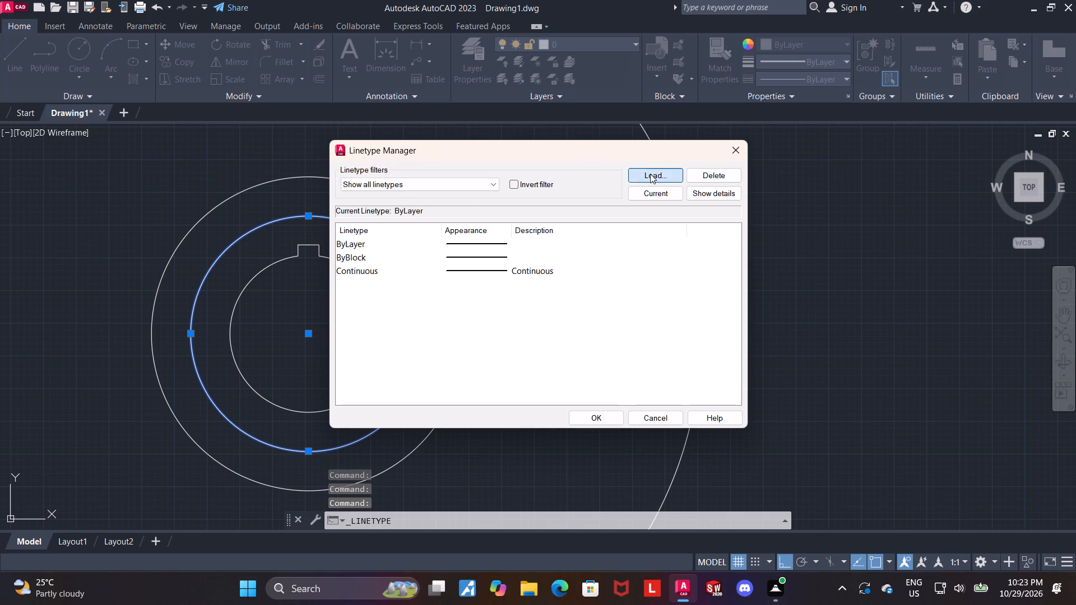
pyautogui.doubleClick(586, 292)
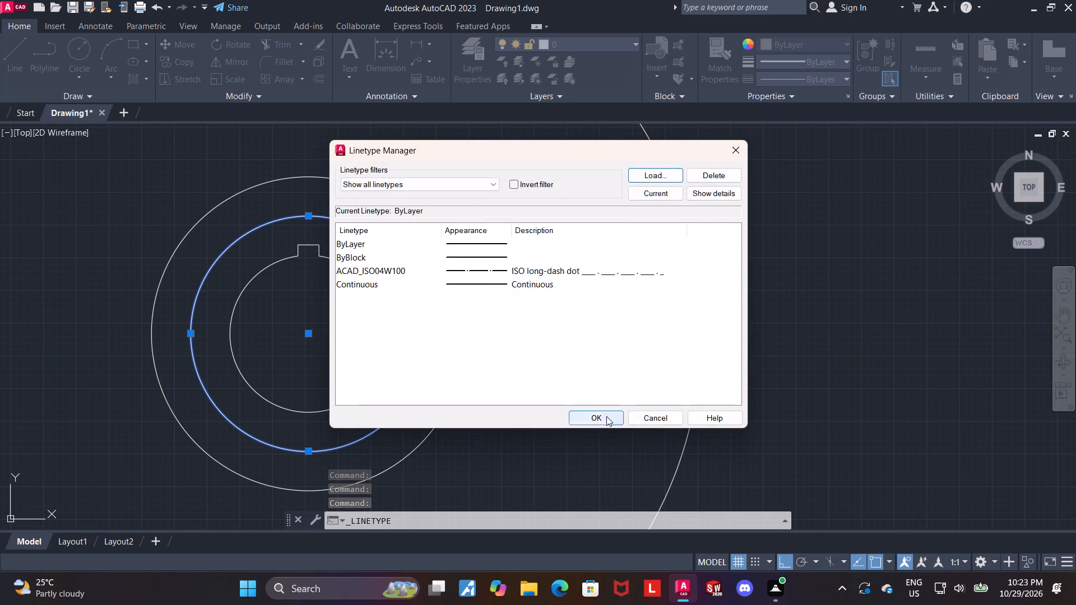
pyautogui.click(606, 416)
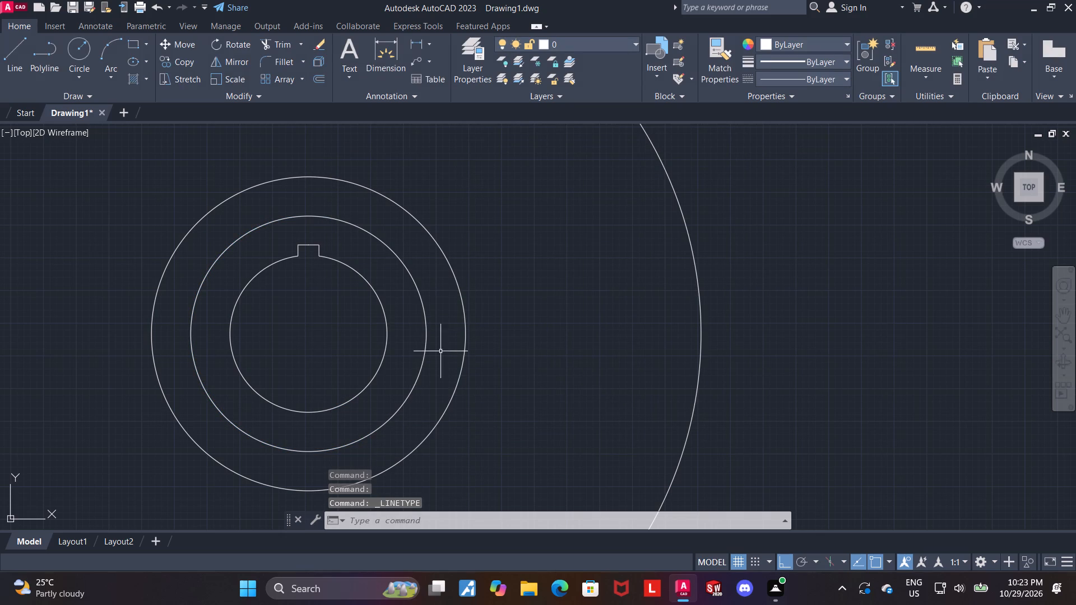
# Set the 90-diameter circle's linetype to ACAD_ISO04W100 and its colour to cyan.
pyautogui.click(440, 351)
pyautogui.click(424, 344)
pyautogui.click(767, 78)
pyautogui.click(799, 127)
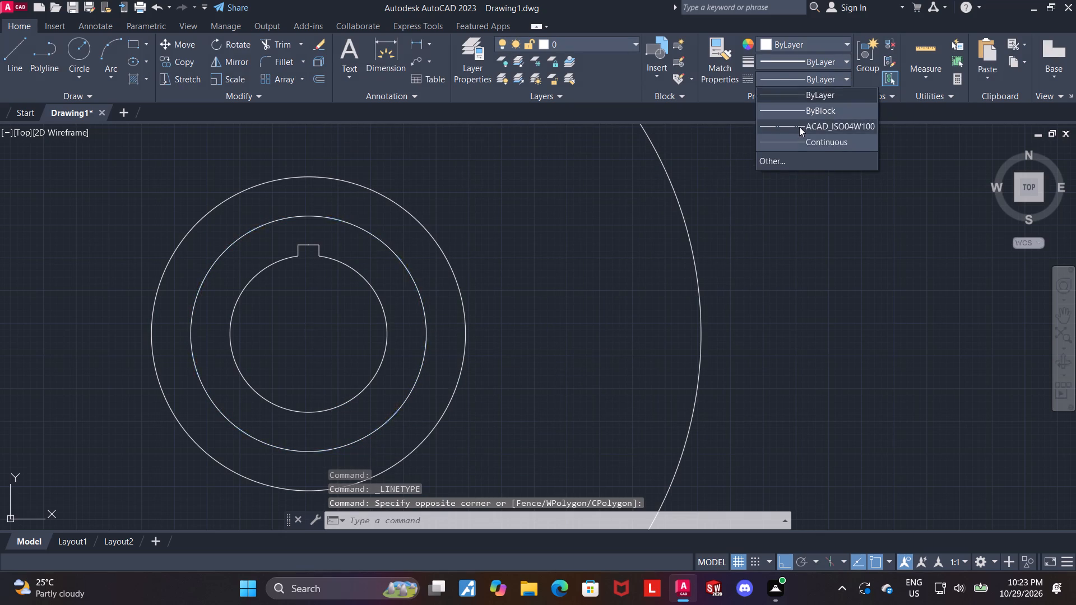
pyautogui.click(811, 35)
pyautogui.click(811, 43)
pyautogui.click(809, 182)
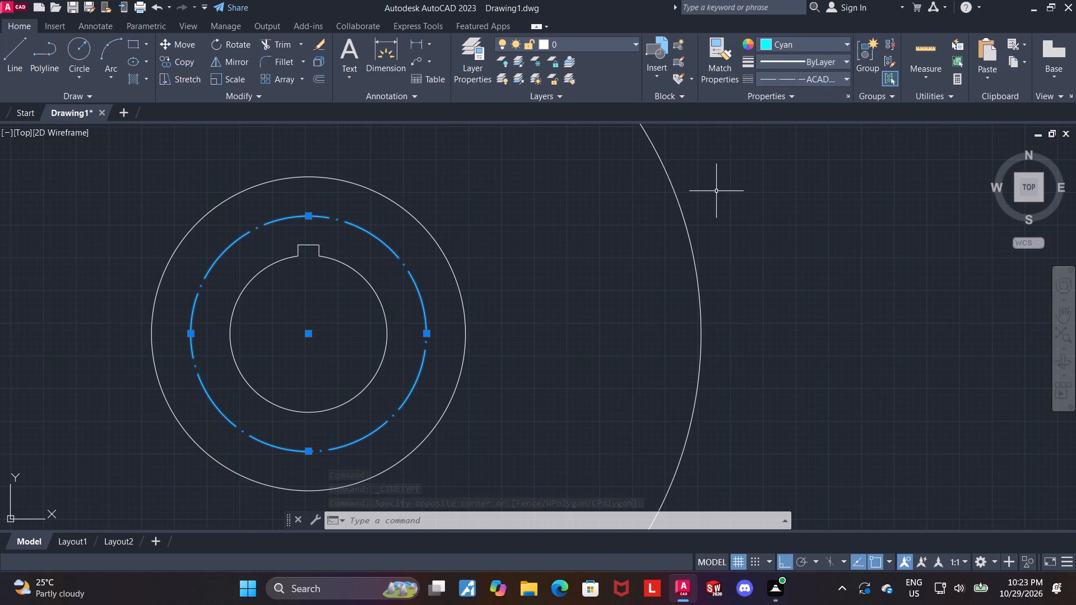
pyautogui.scroll(1, 424, 256)
pyautogui.scroll(-3, 424, 257)
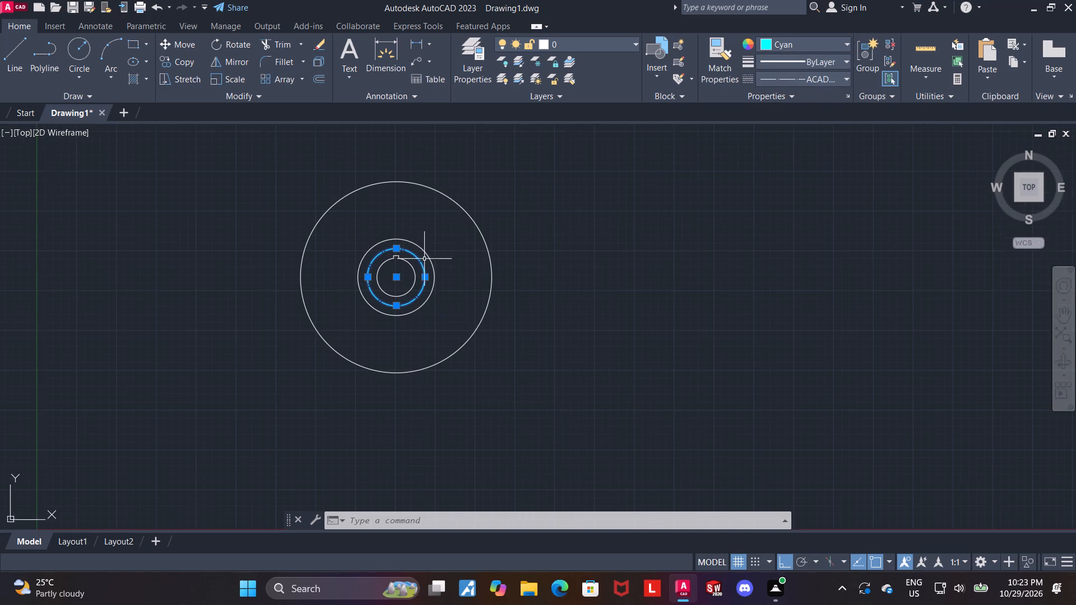
pyautogui.scroll(-2, 424, 259)
pyautogui.scroll(1, 424, 259)
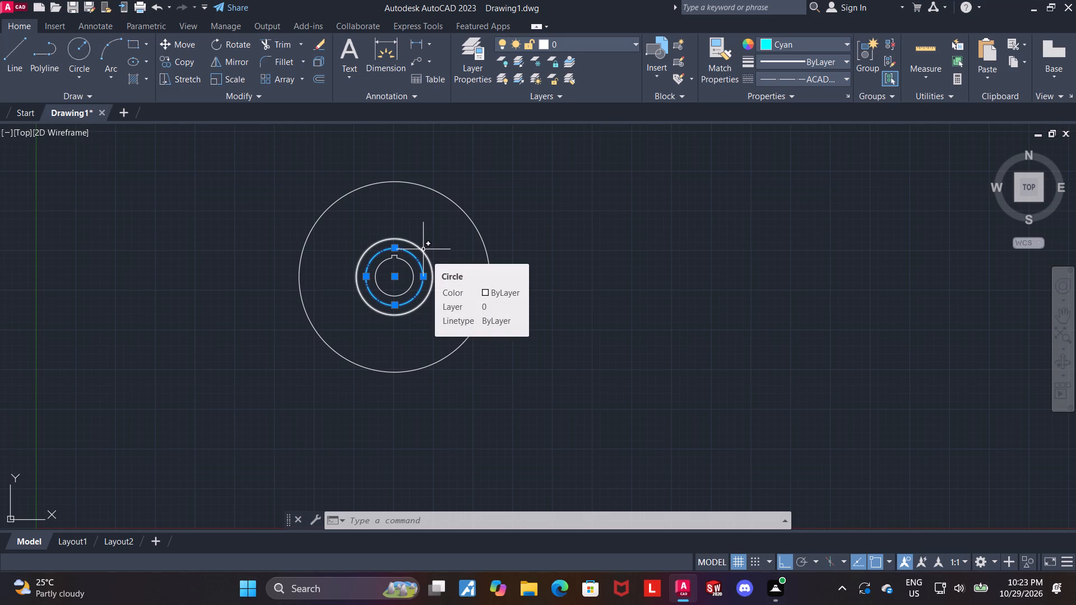
pyautogui.press('Escape')
# Draw a horizontal line about 516 long through the common centre, extending past both sides of the 300-diameter circle.
pyautogui.scroll(1, 411, 263)
pyautogui.moveTo(430, 210); pyautogui.dragTo(429, 229, button='middle')
pyautogui.click(3, 57)
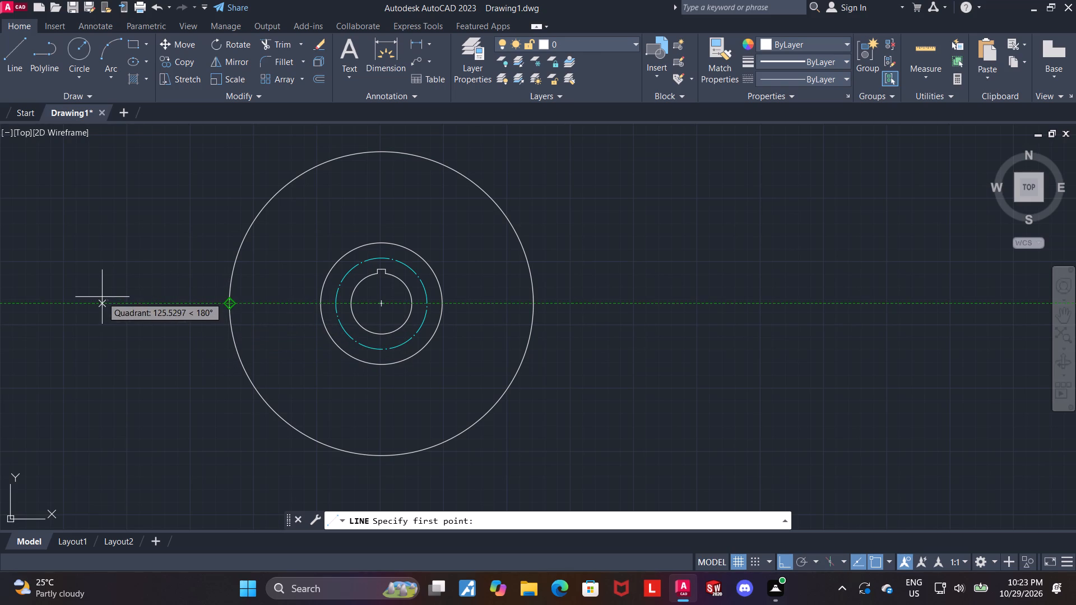
pyautogui.click(102, 297)
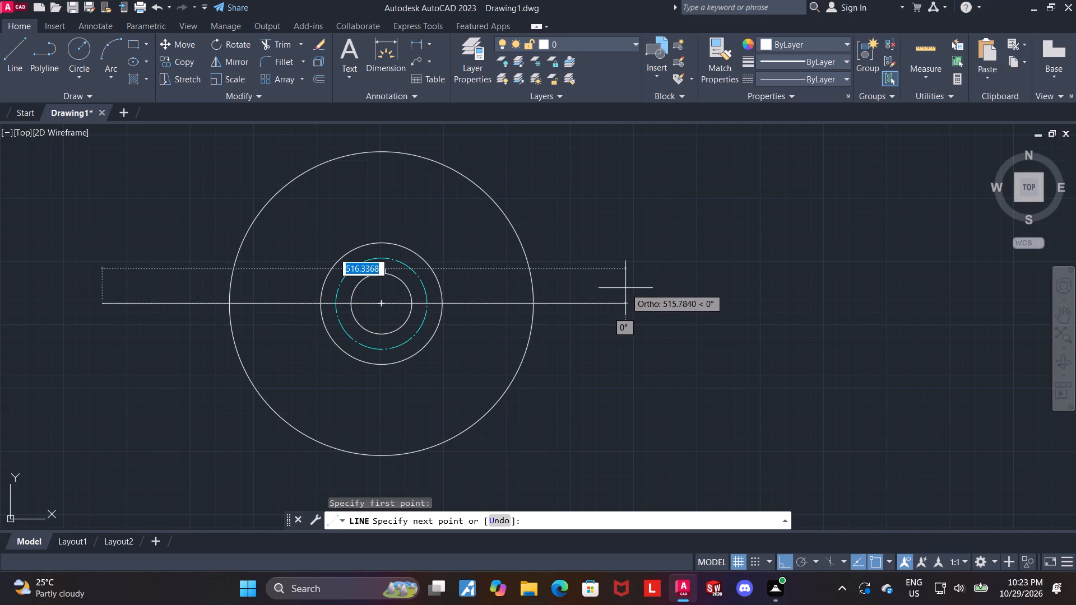
pyautogui.click(625, 288)
pyautogui.press('Escape')
# Set the horizontal centre line's linetype to ACAD_ISO04W100 and its colour to cyan.
pyautogui.click(520, 329)
pyautogui.click(492, 287)
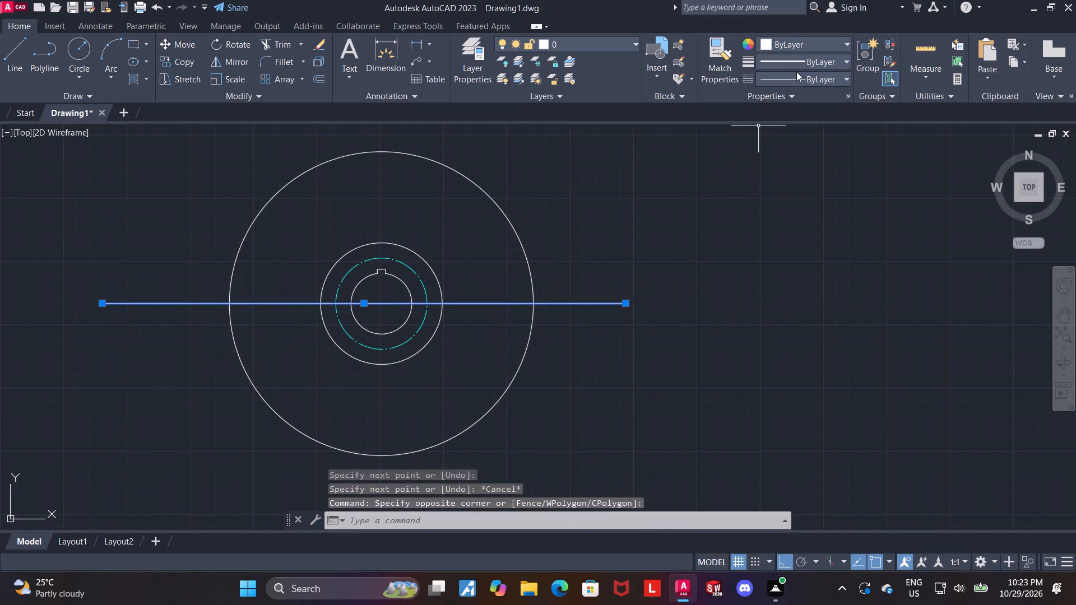
pyautogui.click(796, 72)
pyautogui.click(805, 126)
pyautogui.click(804, 42)
pyautogui.click(811, 175)
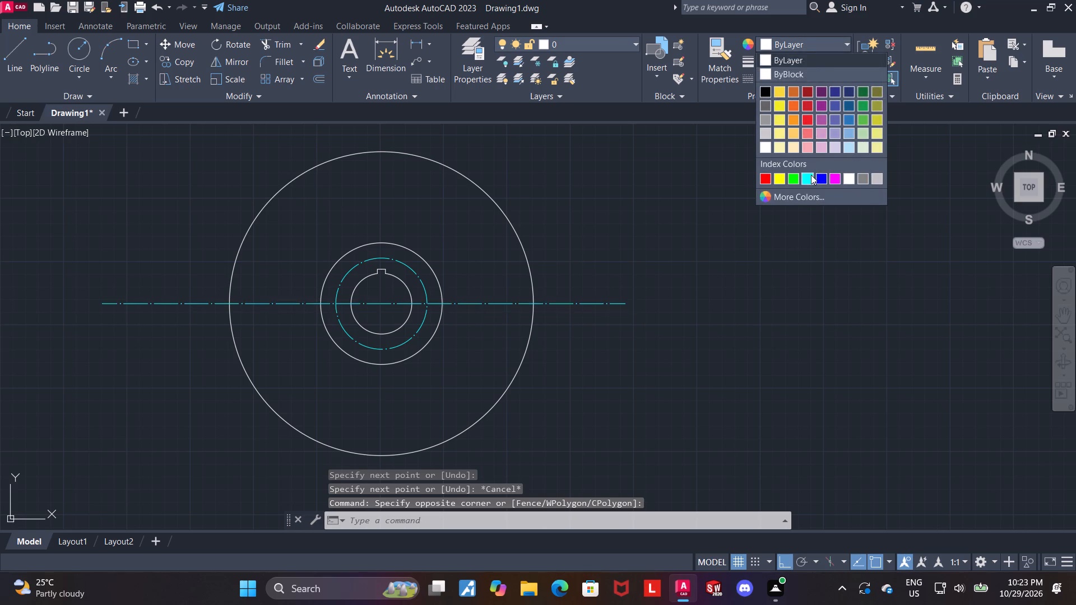
pyautogui.press('Escape')
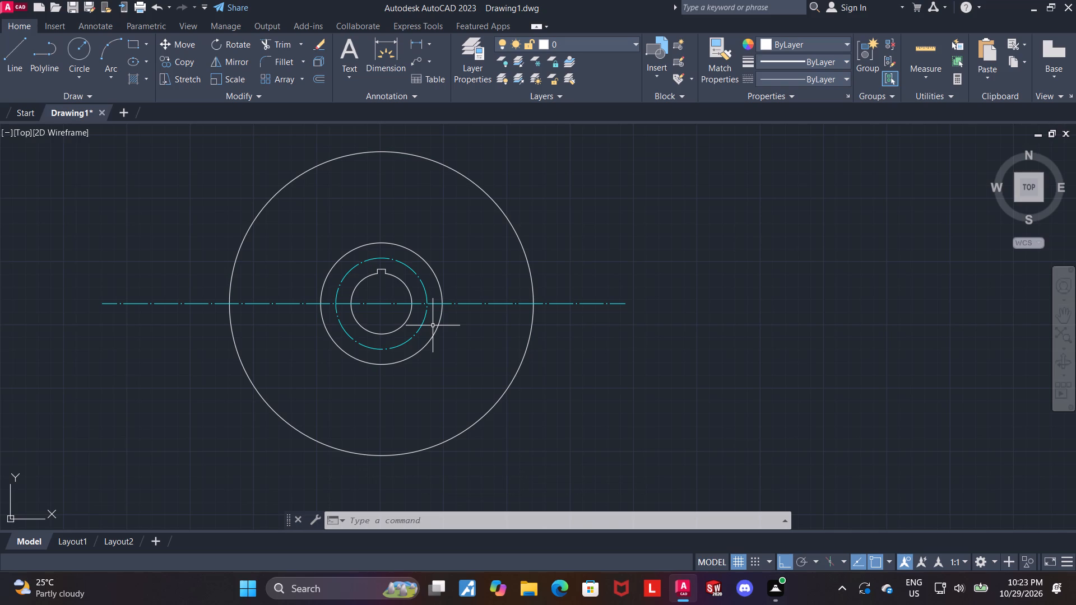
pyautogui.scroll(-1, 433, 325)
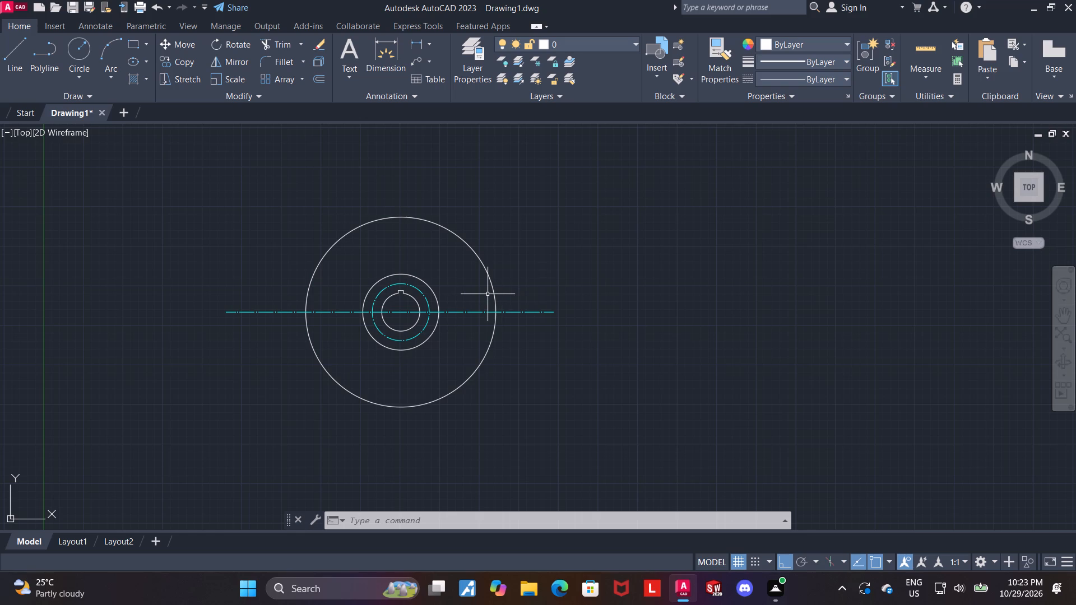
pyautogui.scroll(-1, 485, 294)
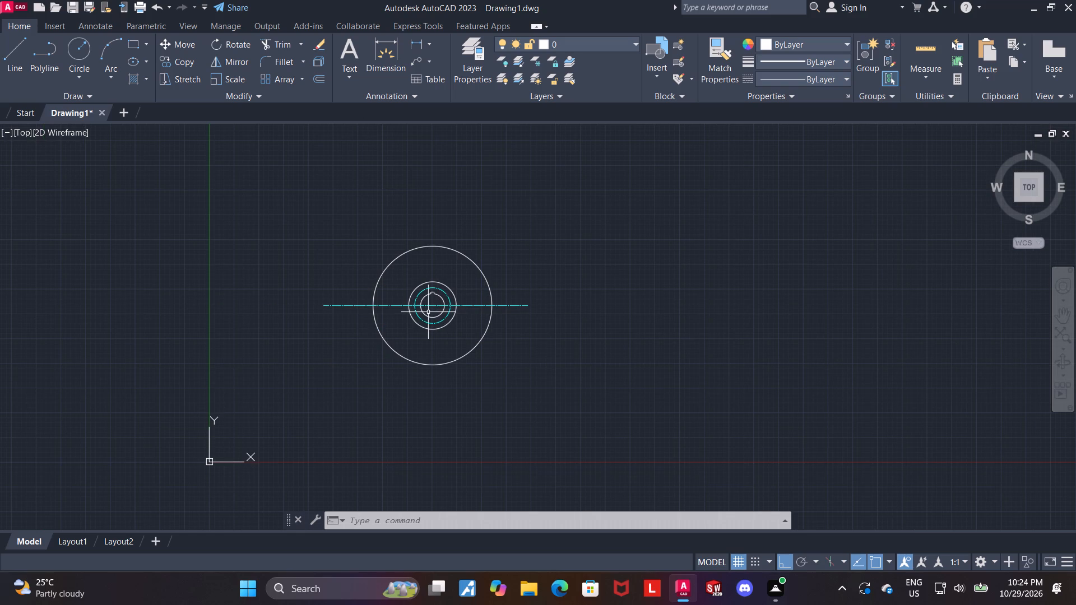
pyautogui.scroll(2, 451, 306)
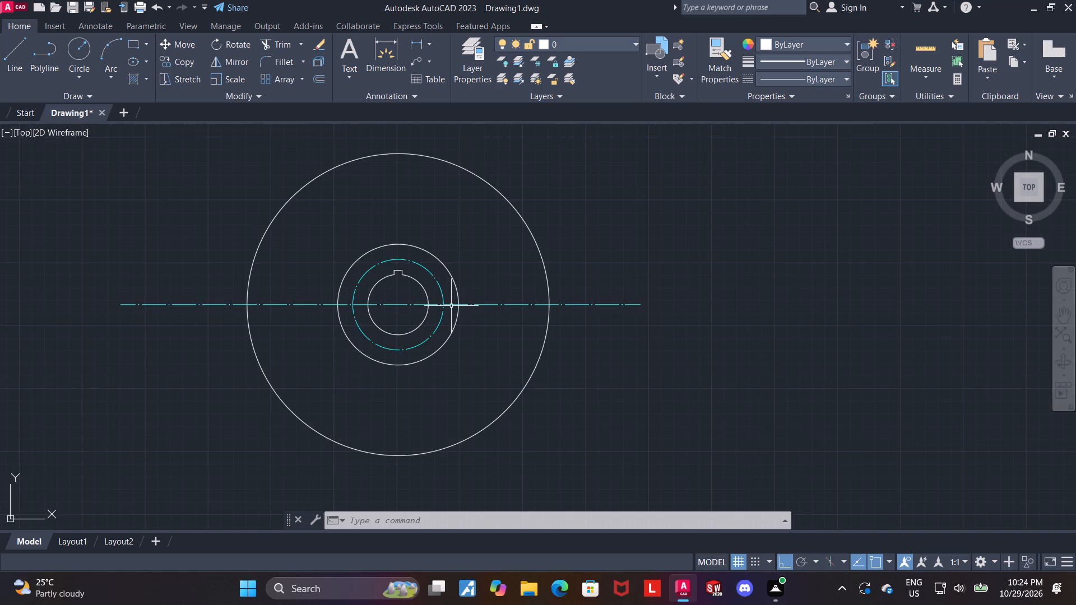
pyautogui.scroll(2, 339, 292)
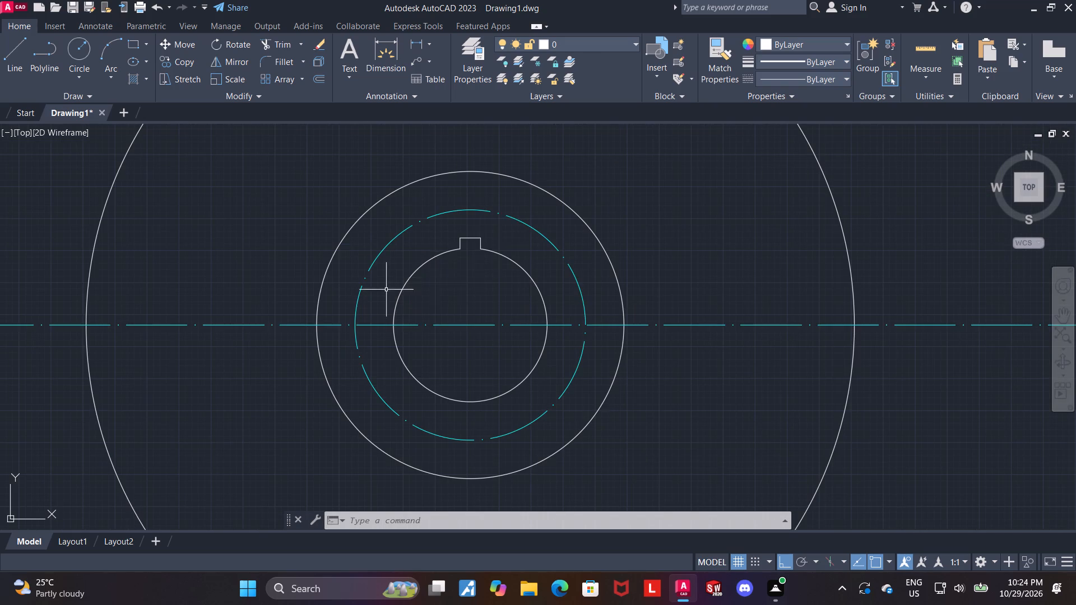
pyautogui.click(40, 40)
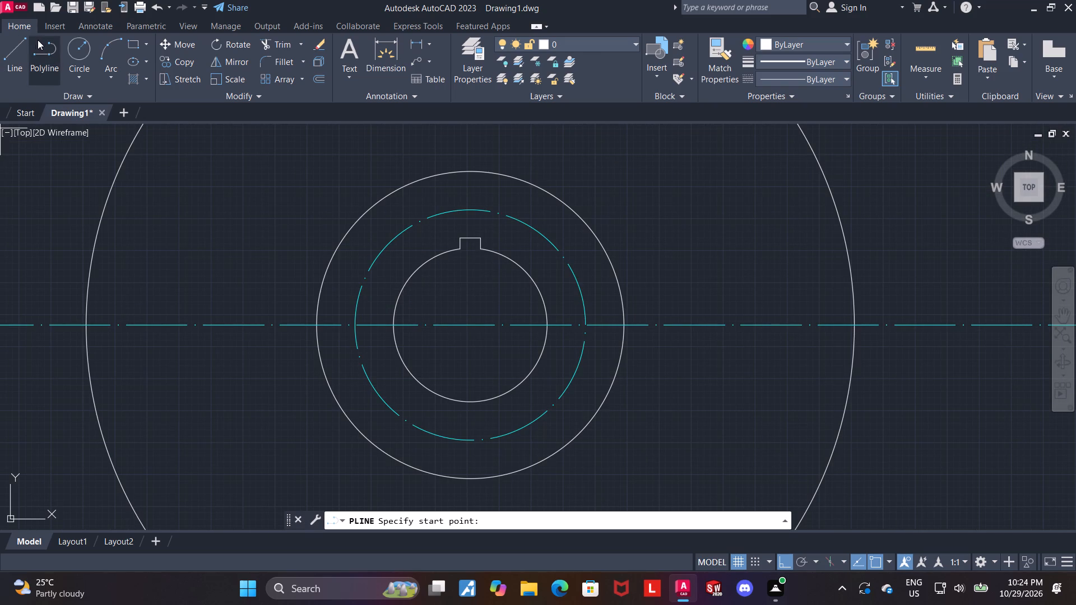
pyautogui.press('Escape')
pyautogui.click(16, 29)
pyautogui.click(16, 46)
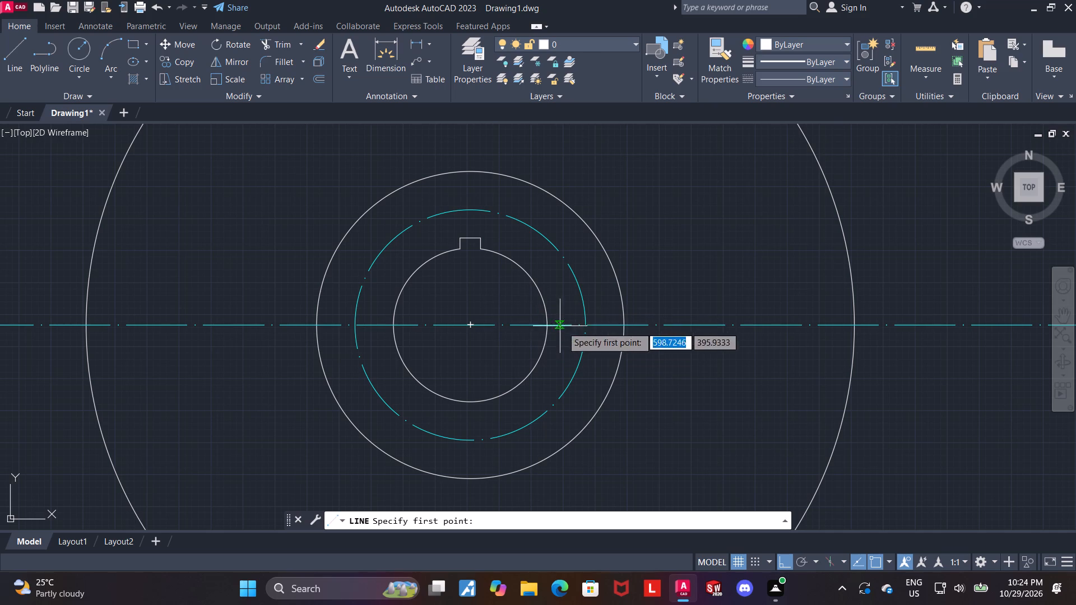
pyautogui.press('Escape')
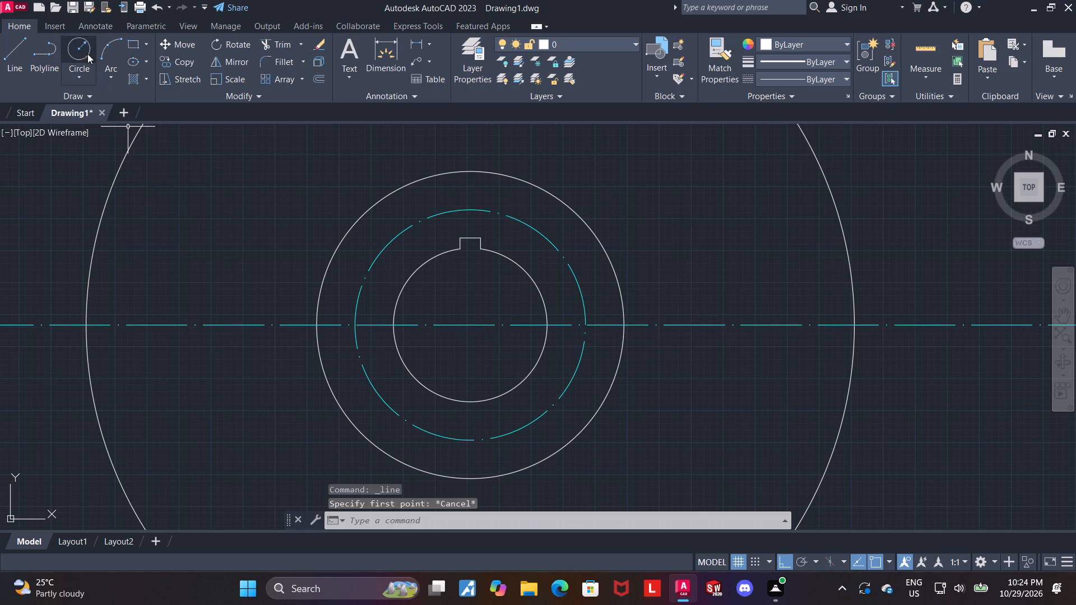
# Draw a circle of radius 5 centred where the 90-diameter circle meets the horizontal centre line on its right side.
pyautogui.click(87, 53)
pyautogui.click(583, 322)
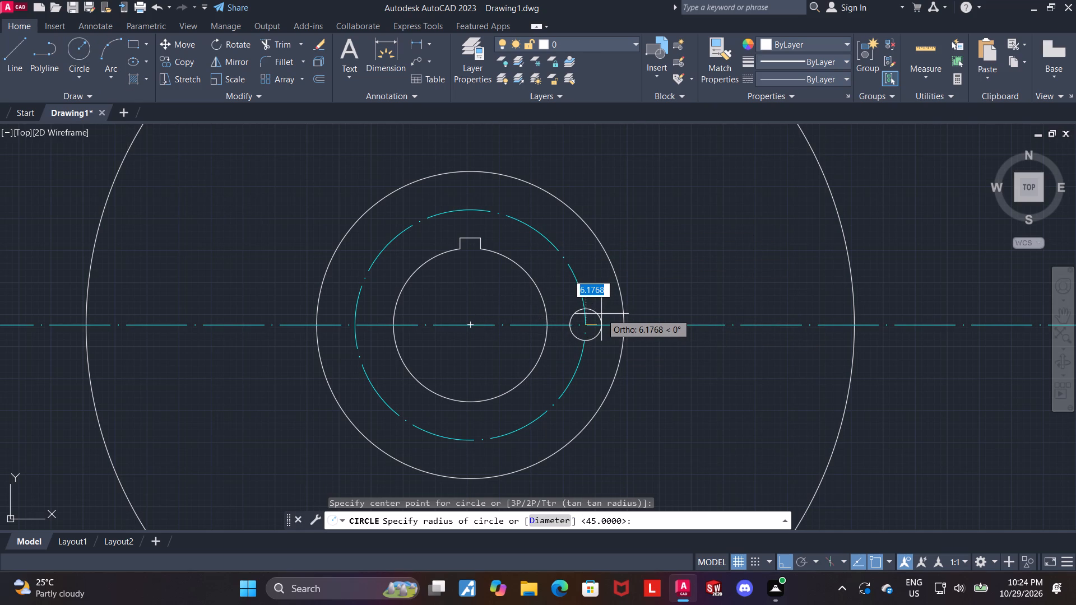
pyautogui.press('5')
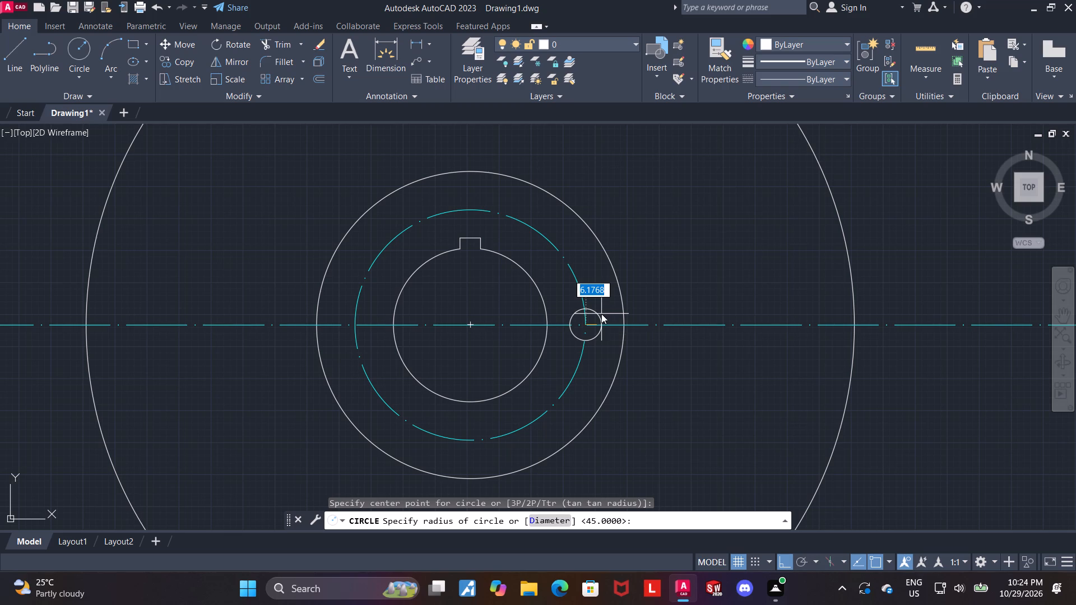
pyautogui.press('Return')
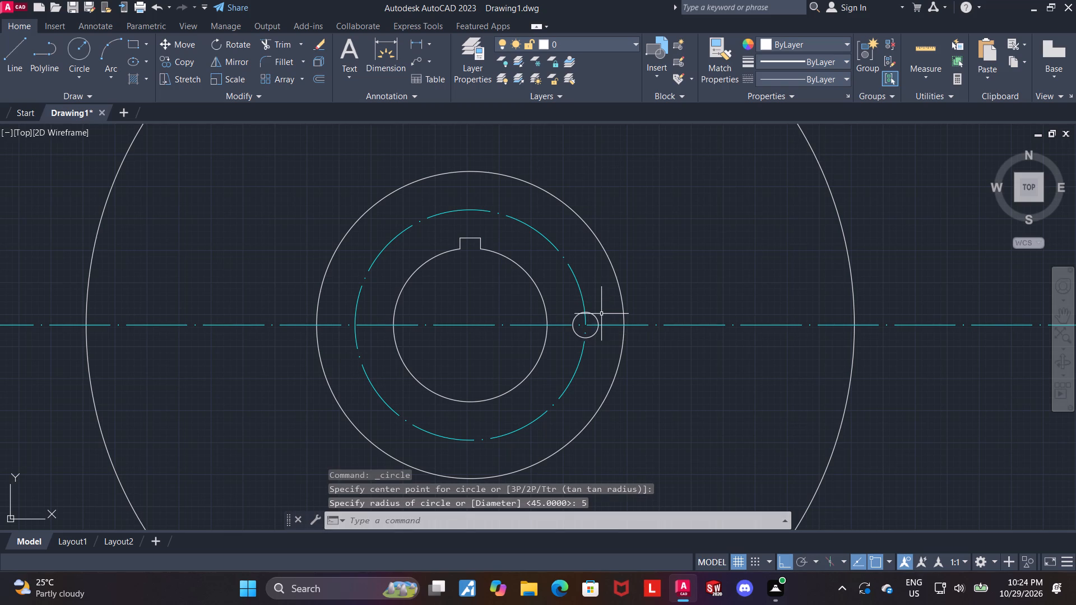
pyautogui.press('Escape')
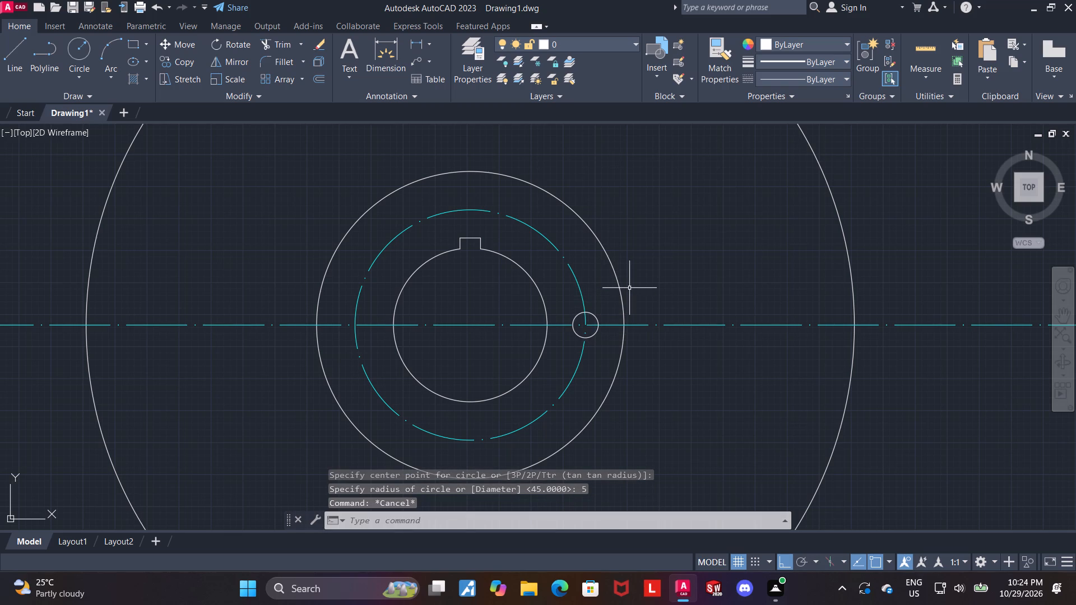
# Create a polar array of 8 copies of the radius-5 bolt hole around the common centre, filling 360 degrees.
pyautogui.click(301, 76)
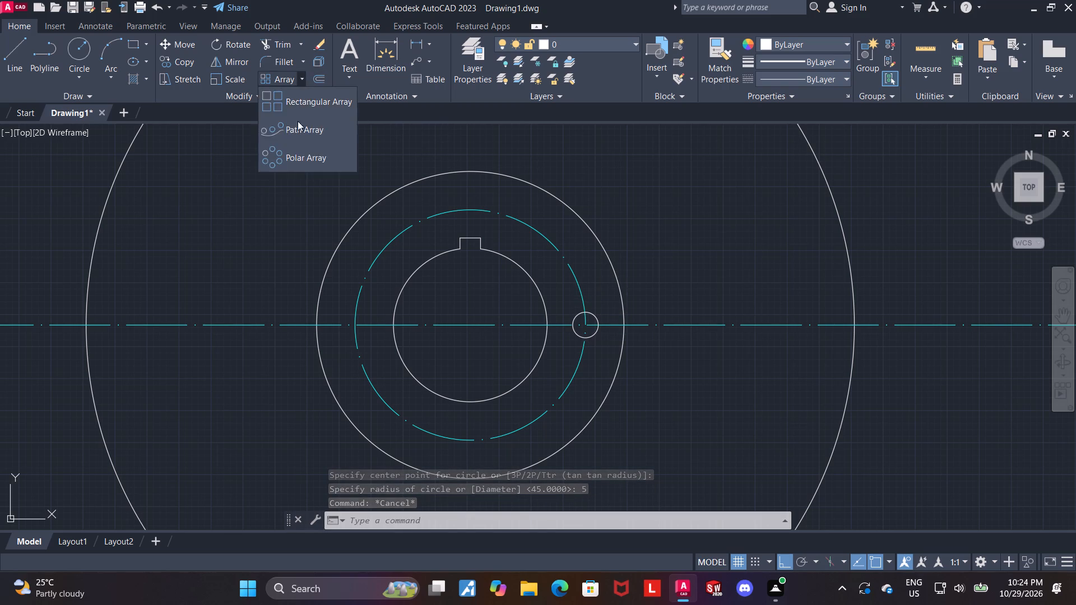
pyautogui.click(295, 155)
pyautogui.click(595, 315)
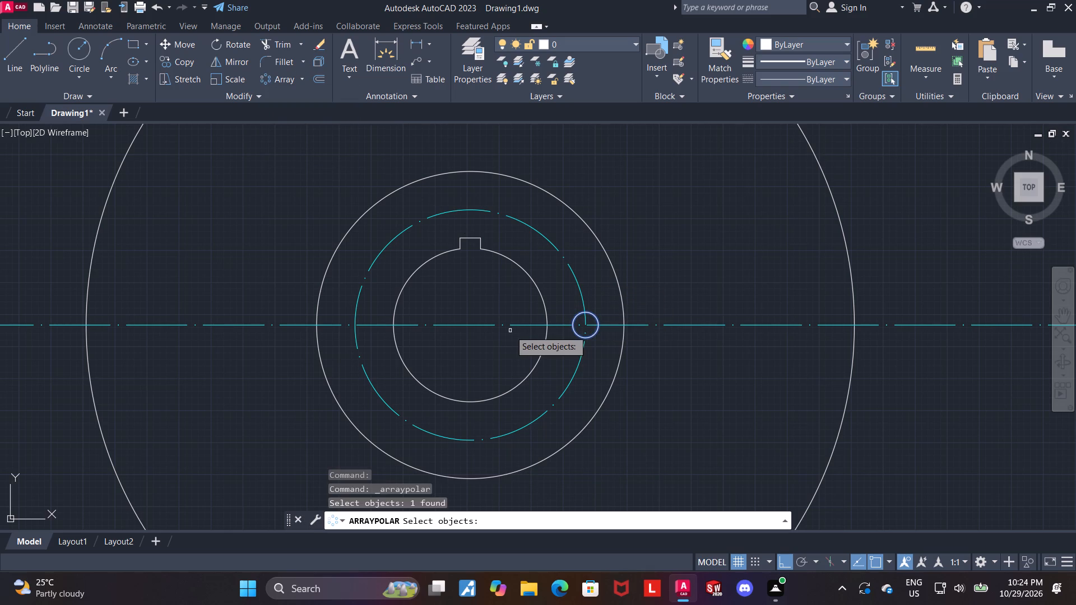
pyautogui.press('Return')
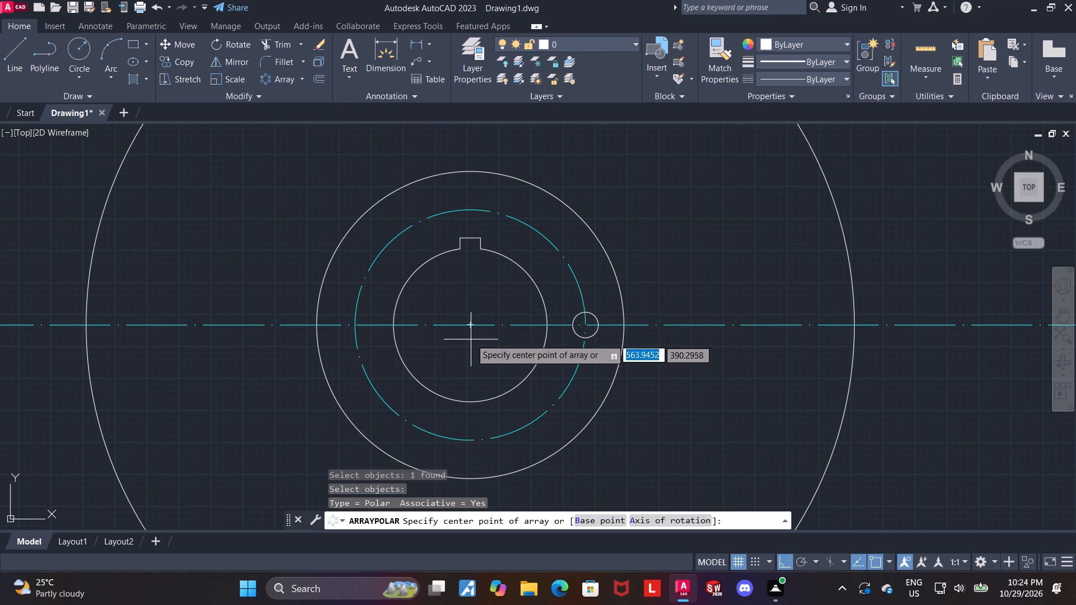
pyautogui.click(471, 325)
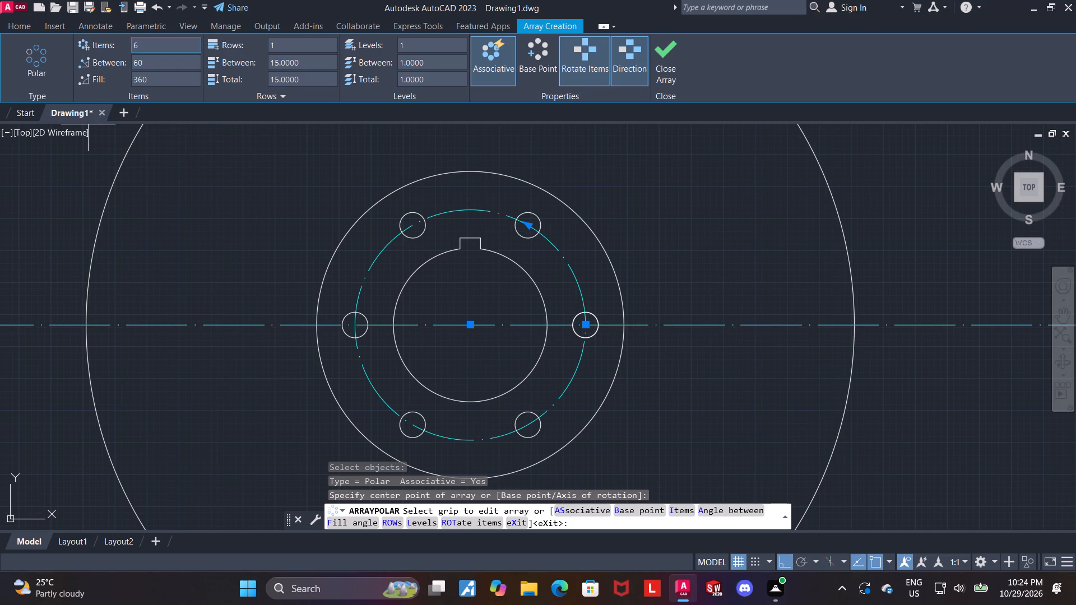
pyautogui.moveTo(150, 40); pyautogui.dragTo(11, 52)
pyautogui.press('8')
pyautogui.press('Delete')
pyautogui.press('Return')
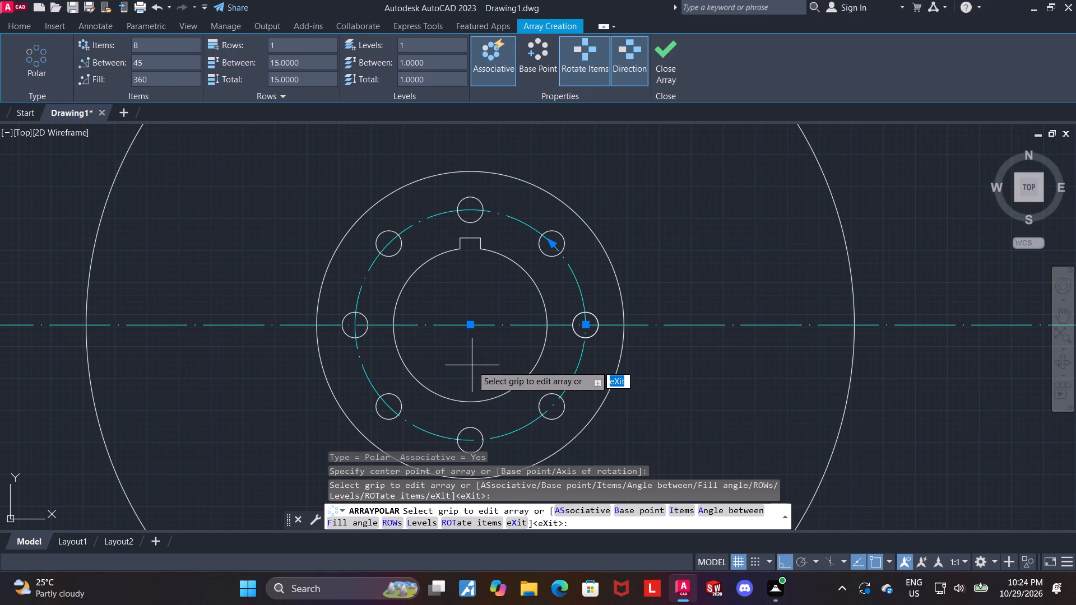
pyautogui.click(664, 68)
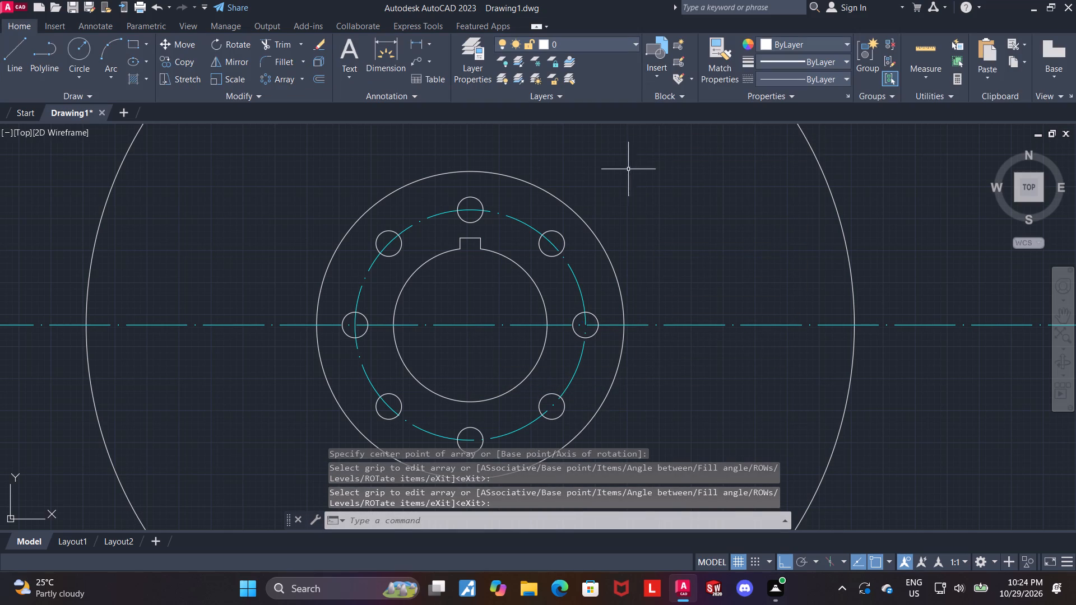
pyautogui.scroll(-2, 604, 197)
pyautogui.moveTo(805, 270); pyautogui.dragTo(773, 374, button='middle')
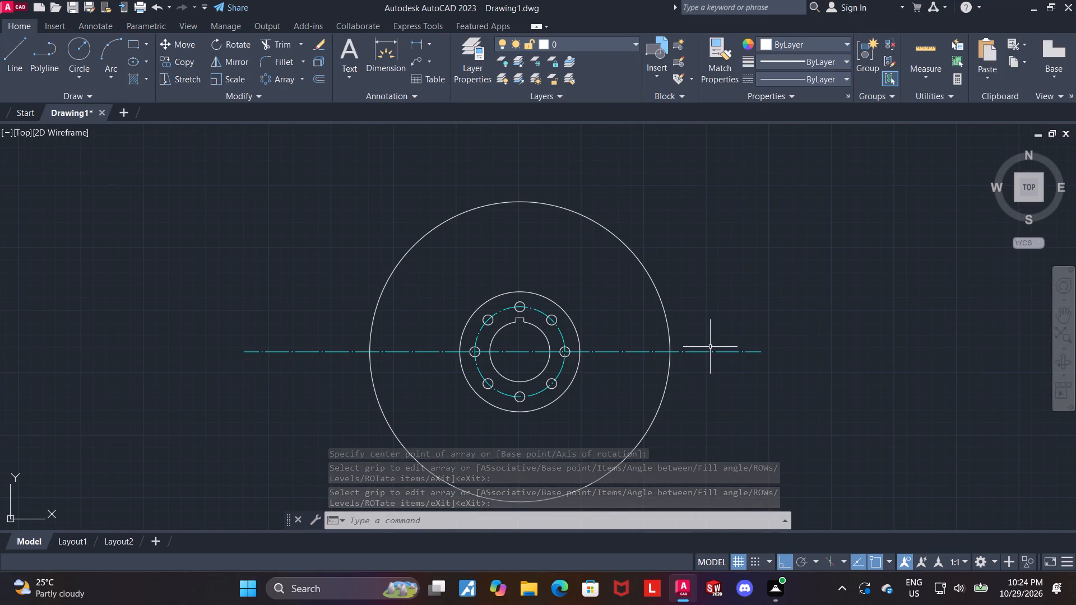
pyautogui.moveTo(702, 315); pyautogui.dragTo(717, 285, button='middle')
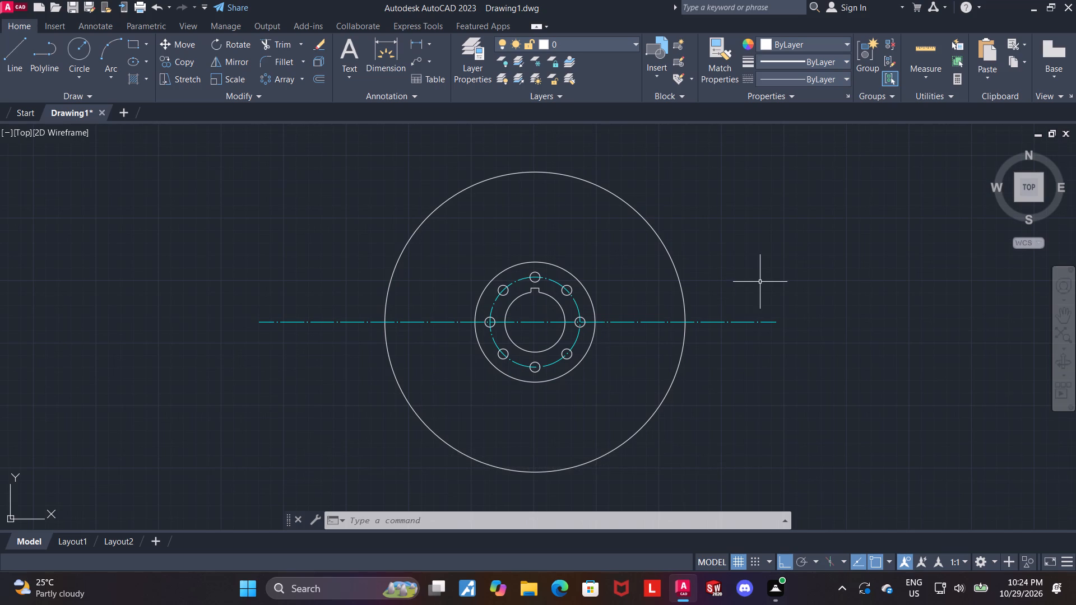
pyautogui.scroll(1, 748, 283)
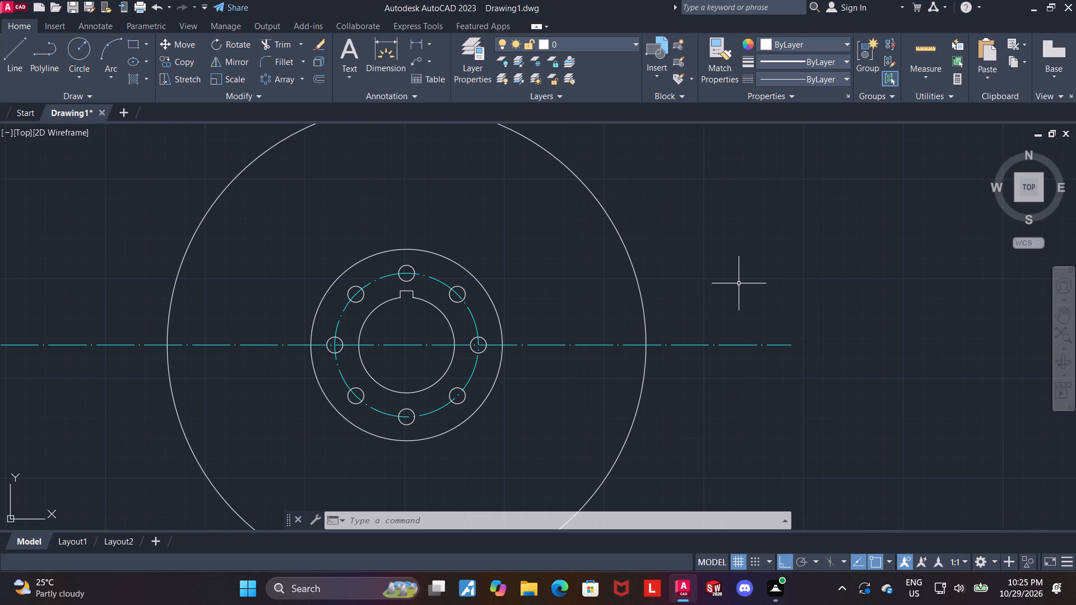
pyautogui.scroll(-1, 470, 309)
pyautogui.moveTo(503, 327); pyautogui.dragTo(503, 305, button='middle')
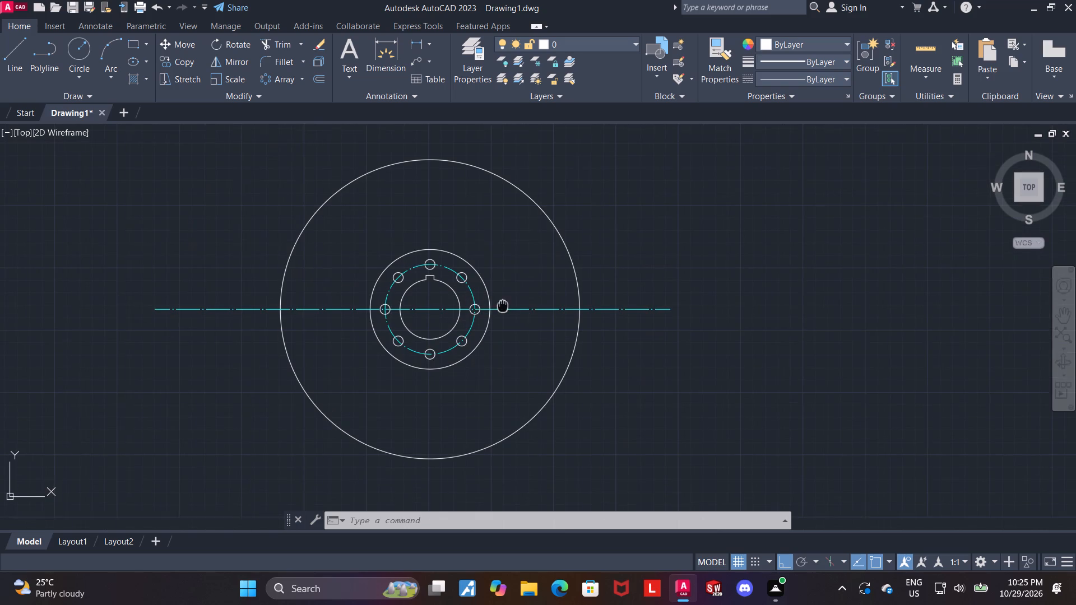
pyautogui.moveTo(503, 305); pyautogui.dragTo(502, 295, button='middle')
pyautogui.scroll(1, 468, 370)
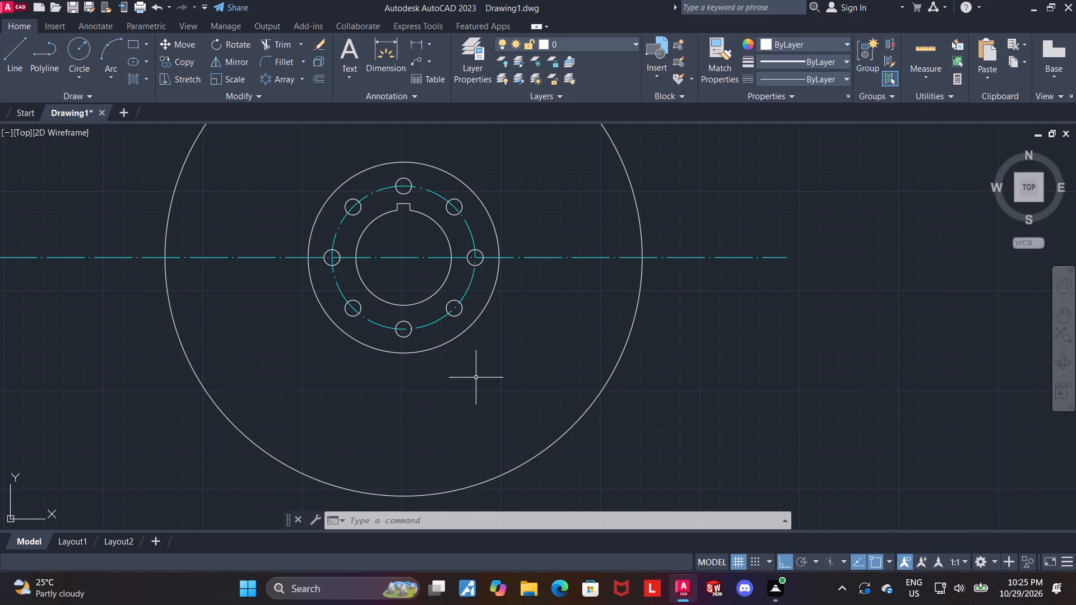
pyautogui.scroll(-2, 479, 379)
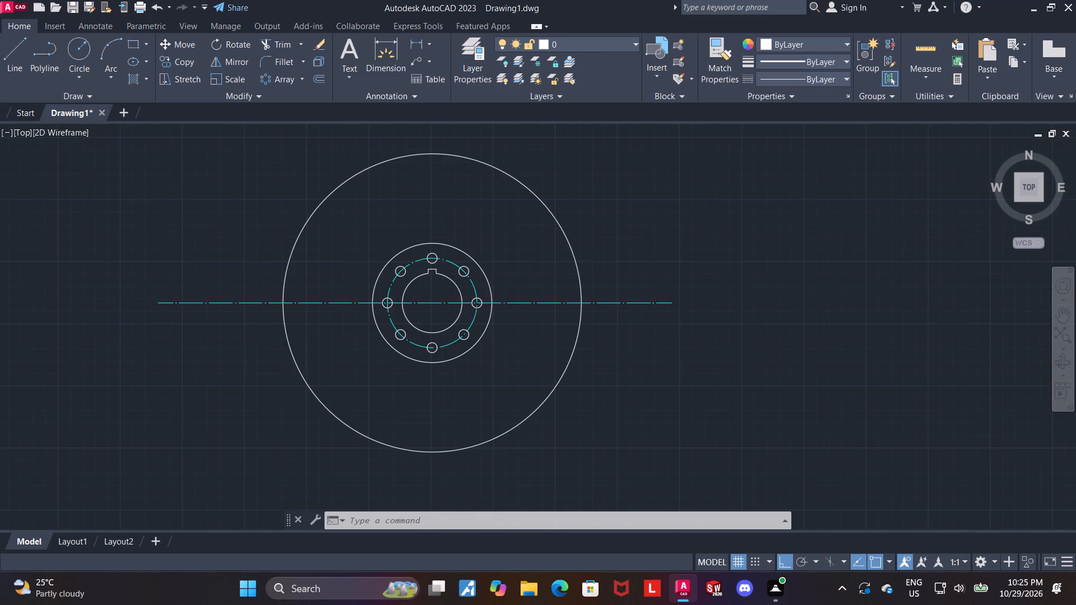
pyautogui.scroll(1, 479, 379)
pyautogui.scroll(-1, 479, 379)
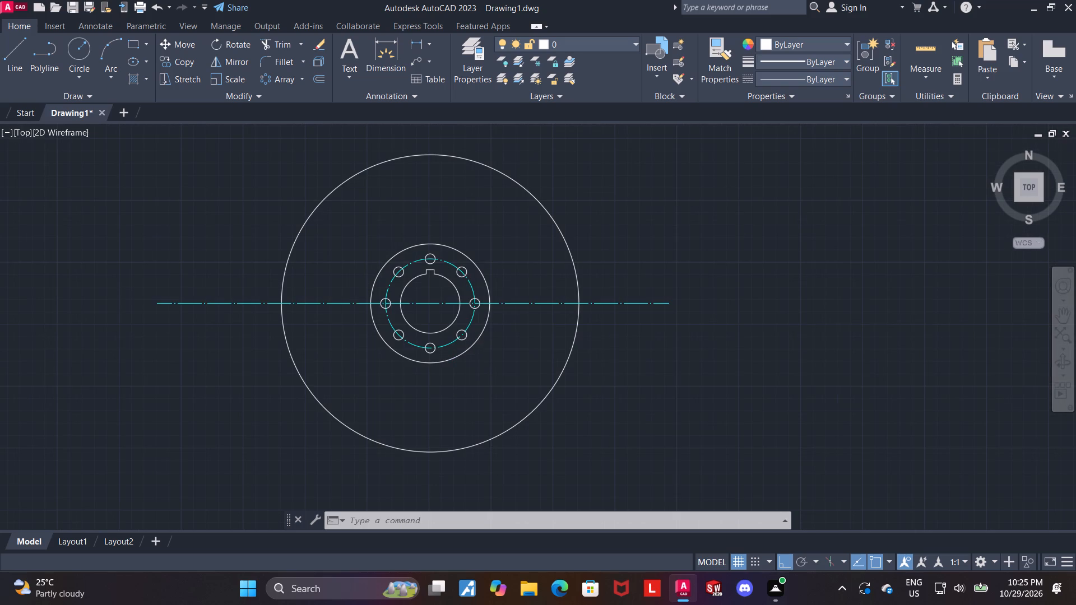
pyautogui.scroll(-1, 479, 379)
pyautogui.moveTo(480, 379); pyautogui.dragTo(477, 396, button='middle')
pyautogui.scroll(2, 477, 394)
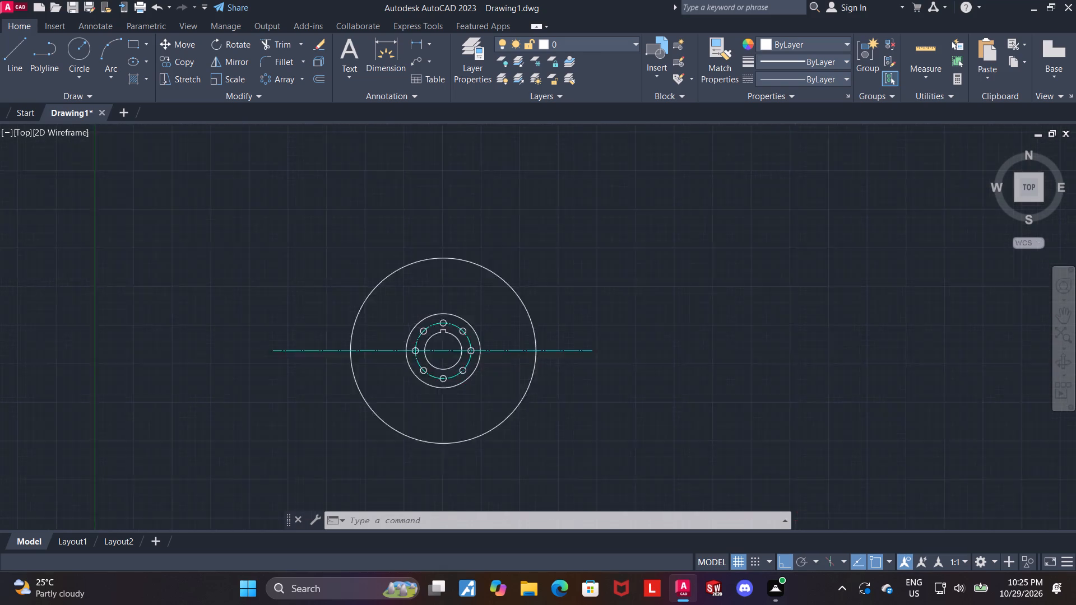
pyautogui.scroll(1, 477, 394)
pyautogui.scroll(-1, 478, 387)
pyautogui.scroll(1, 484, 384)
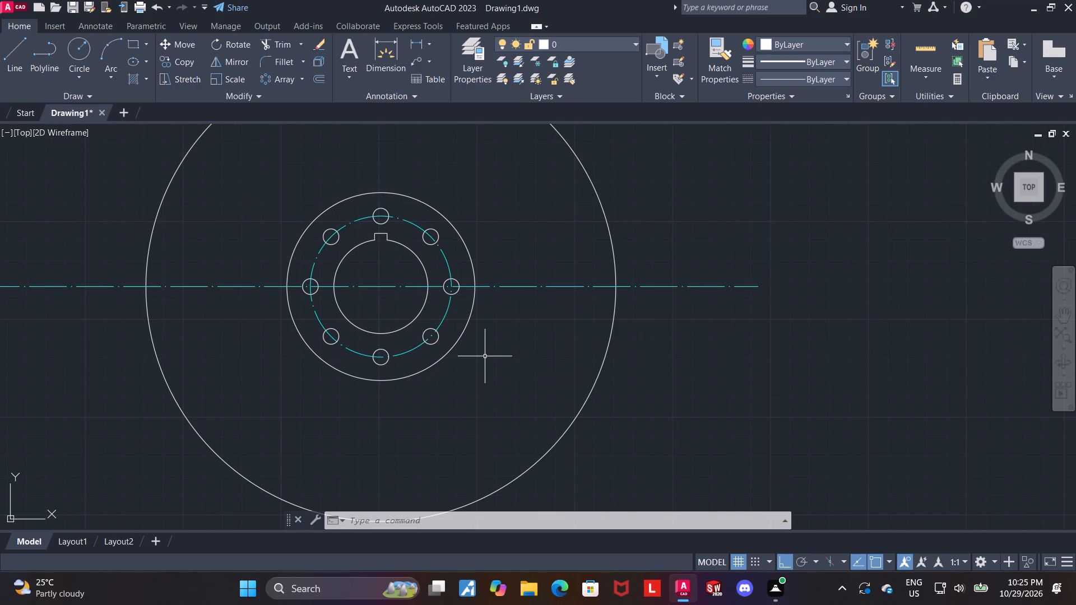
# Draw a circle of radius 115 centred on the common centre.
pyautogui.click(85, 53)
pyautogui.scroll(-1, 271, 249)
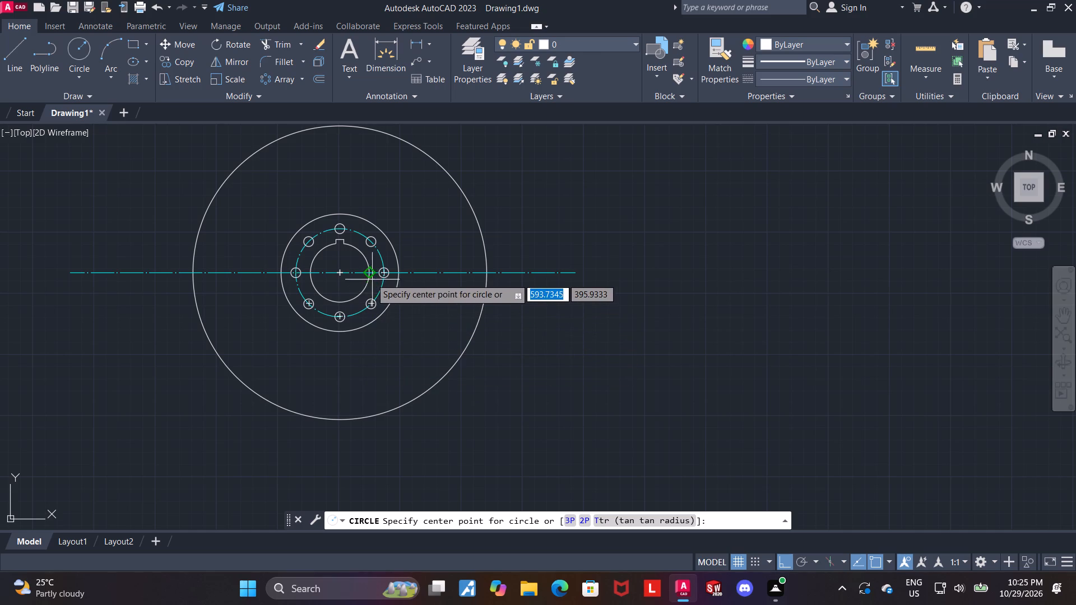
pyautogui.click(341, 272)
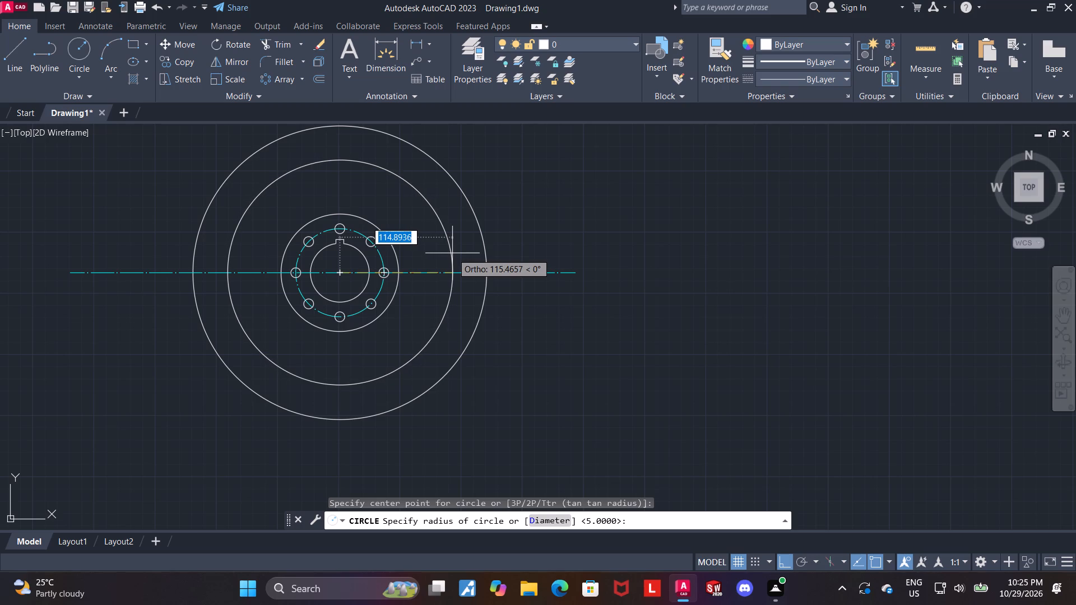
pyautogui.write('115')
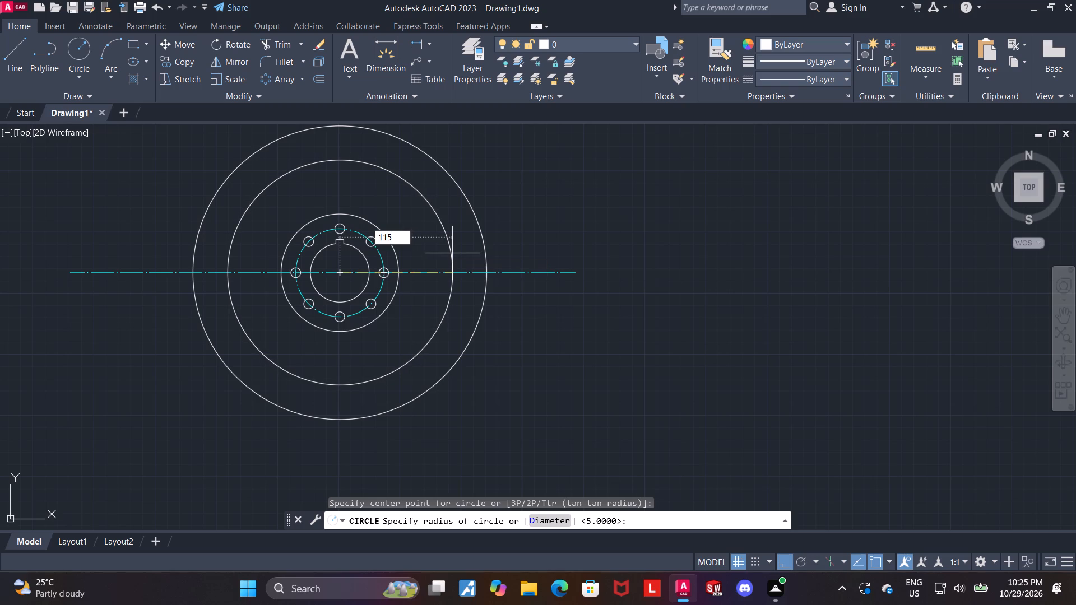
pyautogui.press('Return')
pyautogui.press('Escape')
# Trim away the upper half of the radius-115 circle above the horizontal centre line.
pyautogui.click(281, 49)
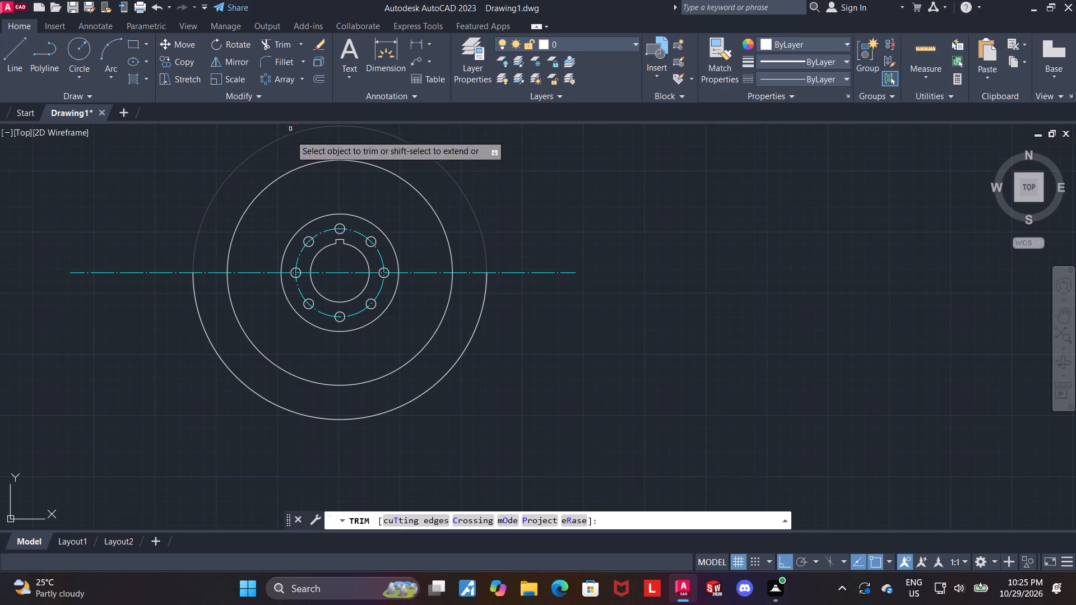
pyautogui.moveTo(299, 174); pyautogui.dragTo(295, 159)
pyautogui.press('Escape')
pyautogui.press('Escape')
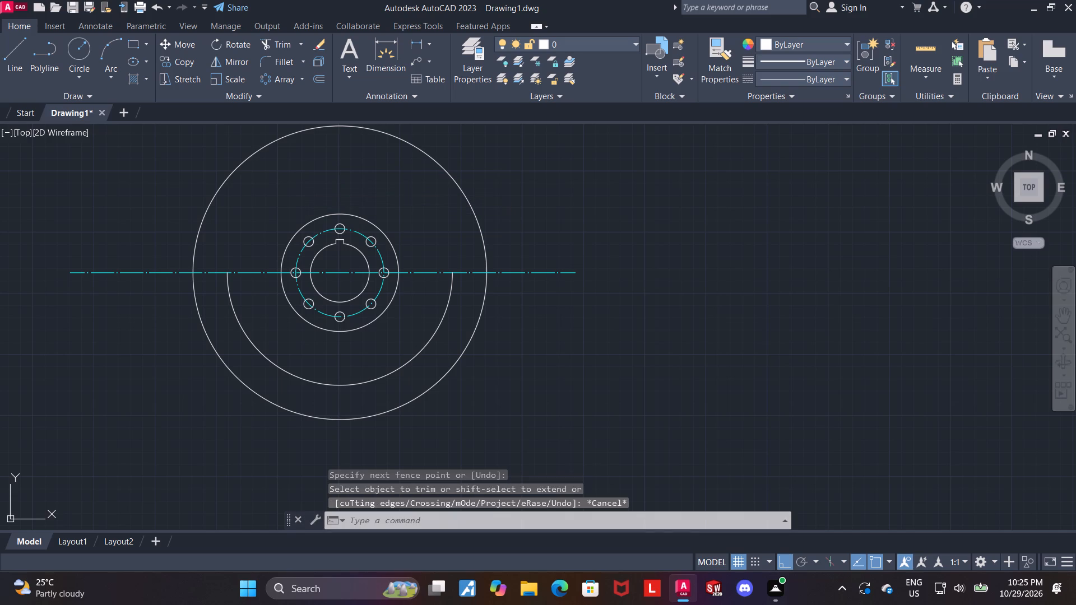
# With Ortho off, draw a line about 215 long from the common centre, sloping down to the right at 30 degrees below horizontal.
pyautogui.click(16, 45)
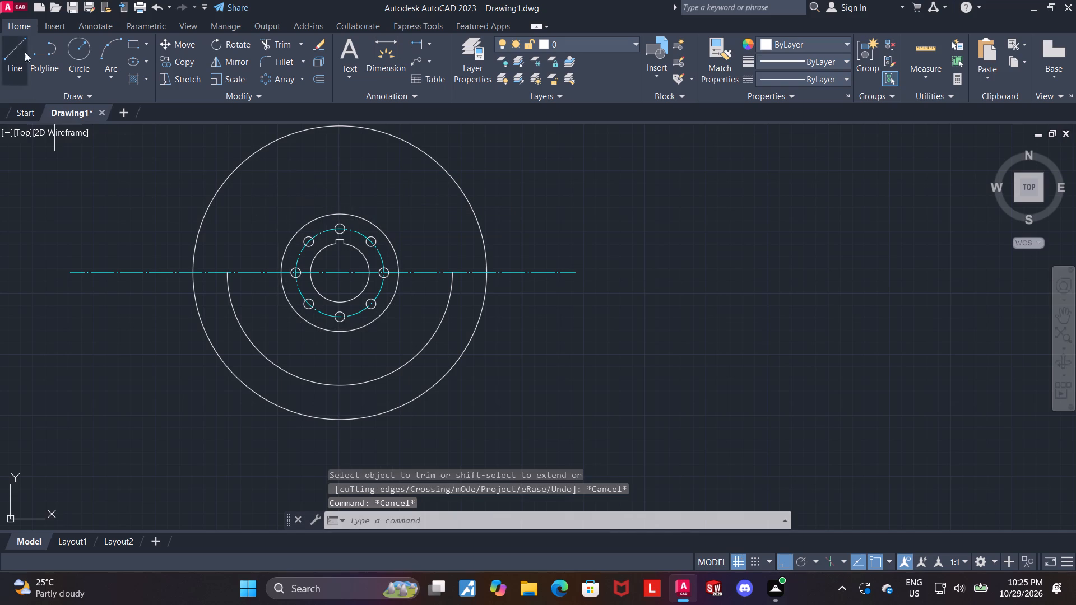
pyautogui.click(341, 272)
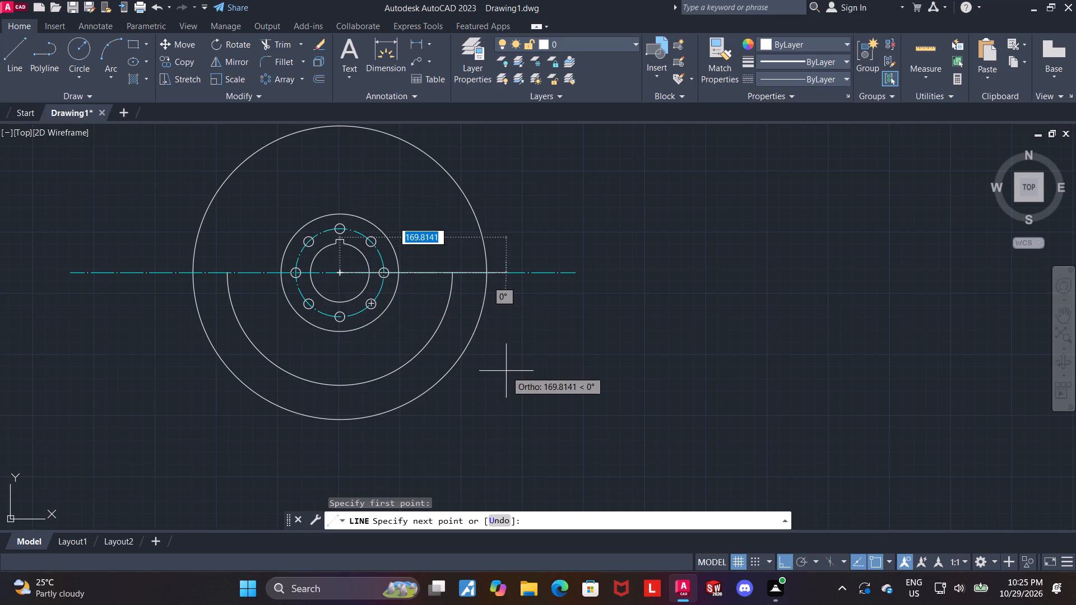
pyautogui.press('F8')
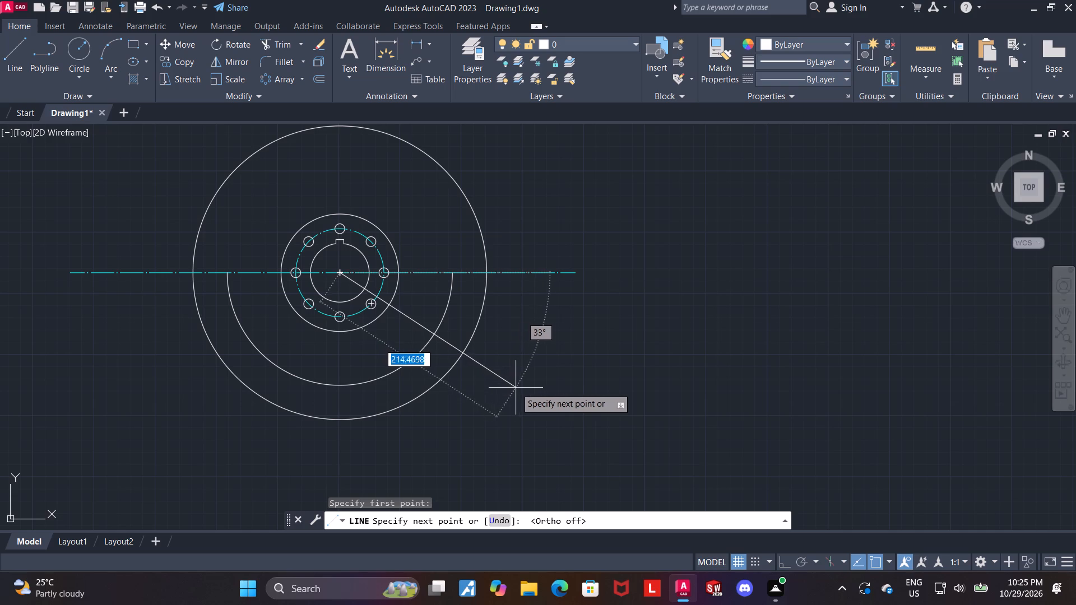
pyautogui.press('Tab')
pyautogui.write('30')
pyautogui.press('Return')
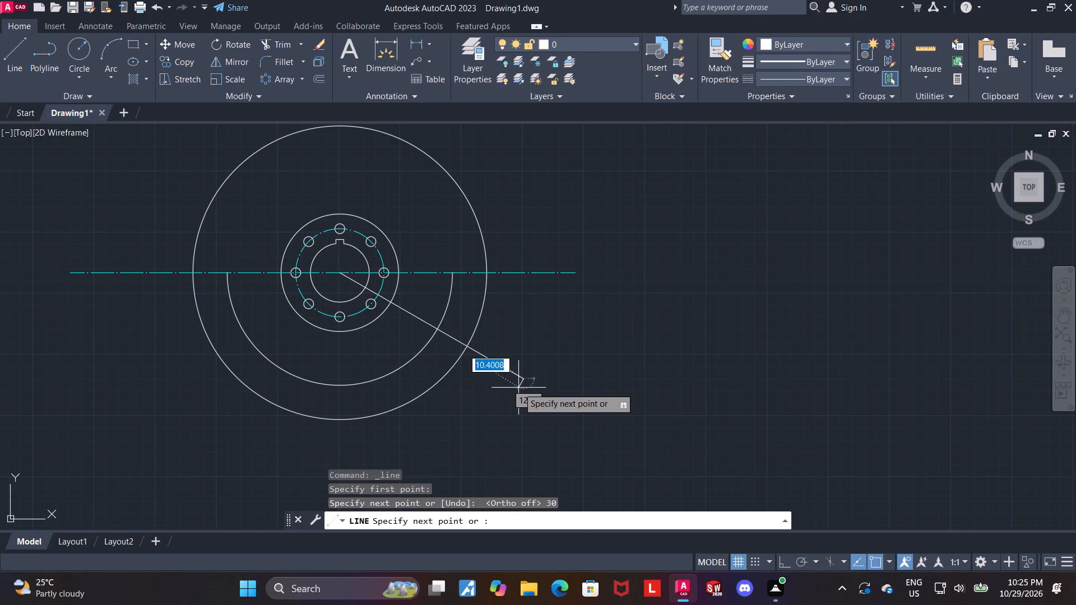
pyautogui.press('Escape')
# Set the 30-degree line's linetype to ACAD_ISO04W100 and its colour to cyan.
pyautogui.click(520, 391)
pyautogui.click(510, 369)
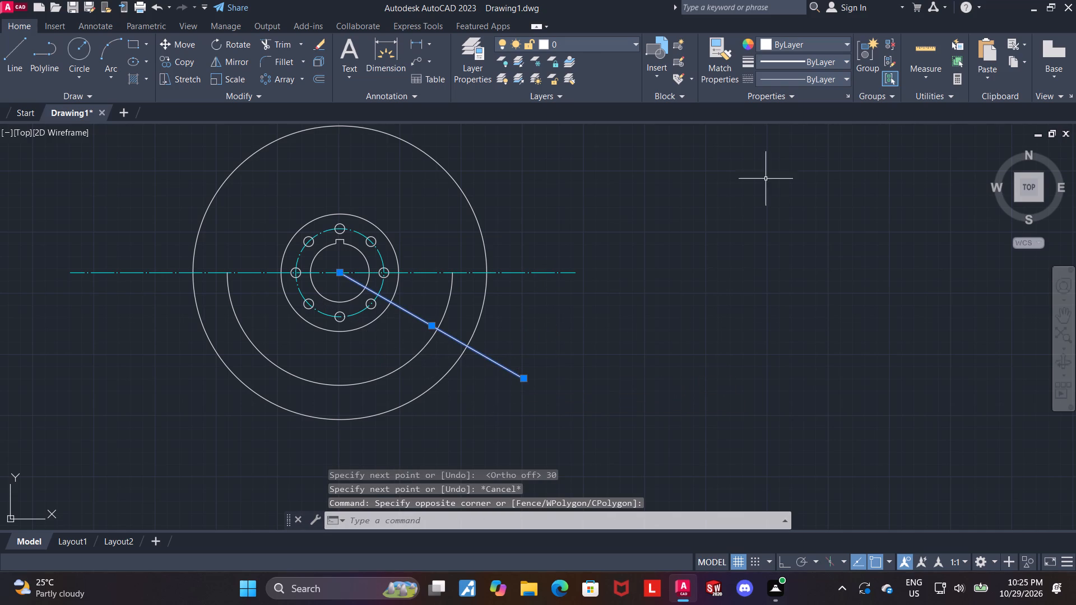
pyautogui.click(788, 78)
pyautogui.click(793, 122)
pyautogui.click(793, 43)
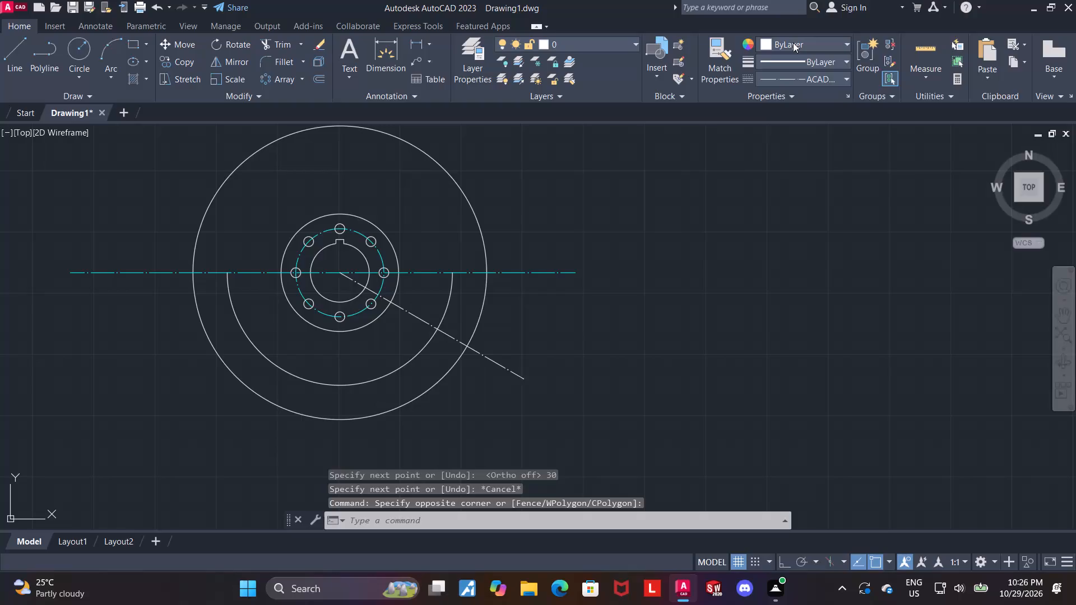
pyautogui.click(808, 179)
pyautogui.press('Escape')
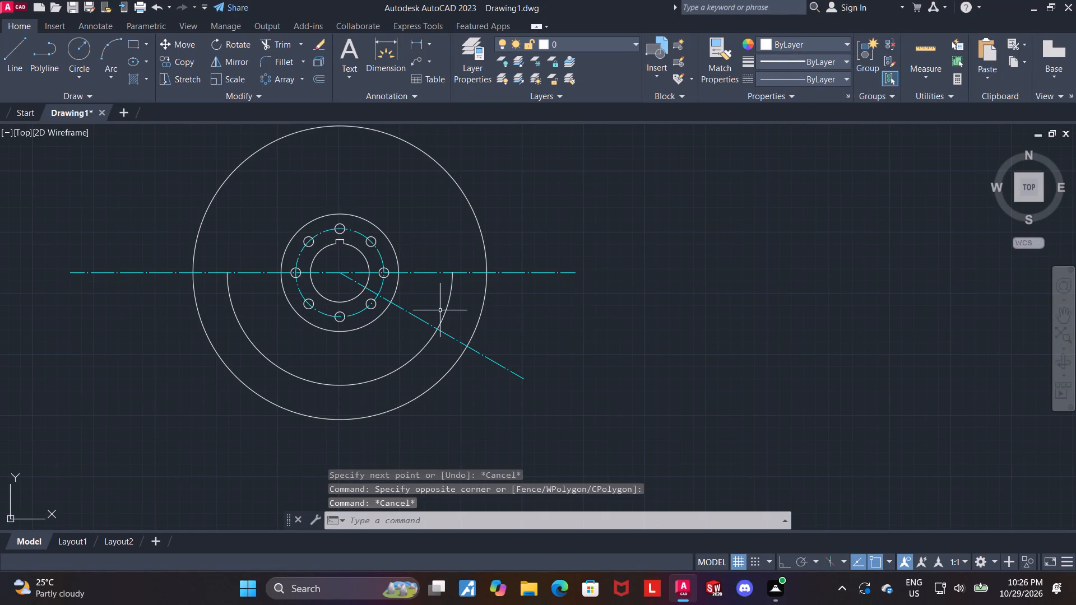
# Draw a circle of radius 15 centred where the 30-degree line crosses the radius-115 arc.
pyautogui.scroll(1, 364, 337)
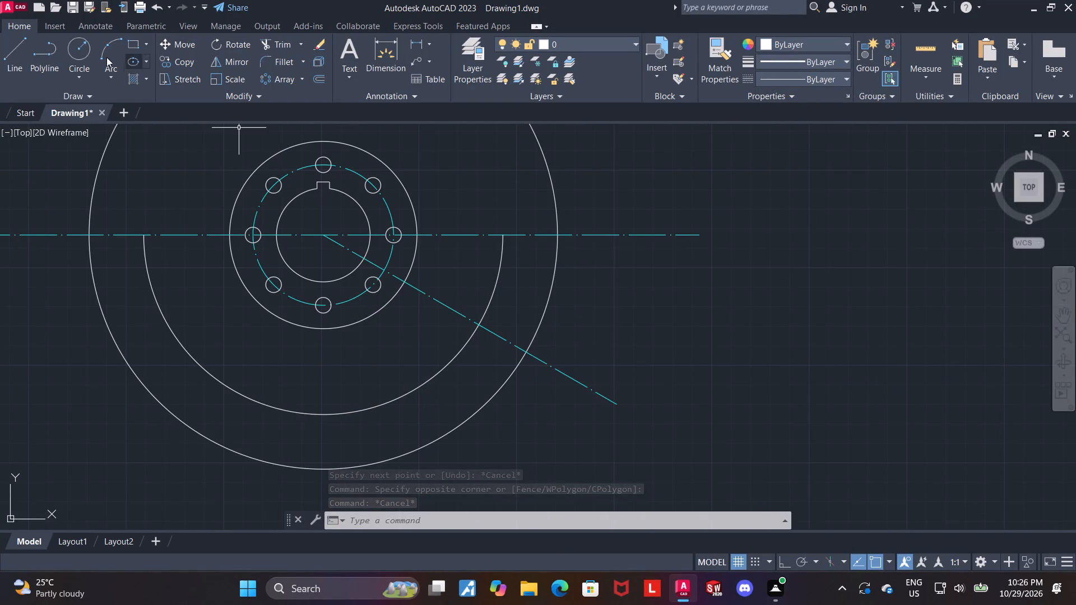
pyautogui.click(79, 46)
pyautogui.click(479, 326)
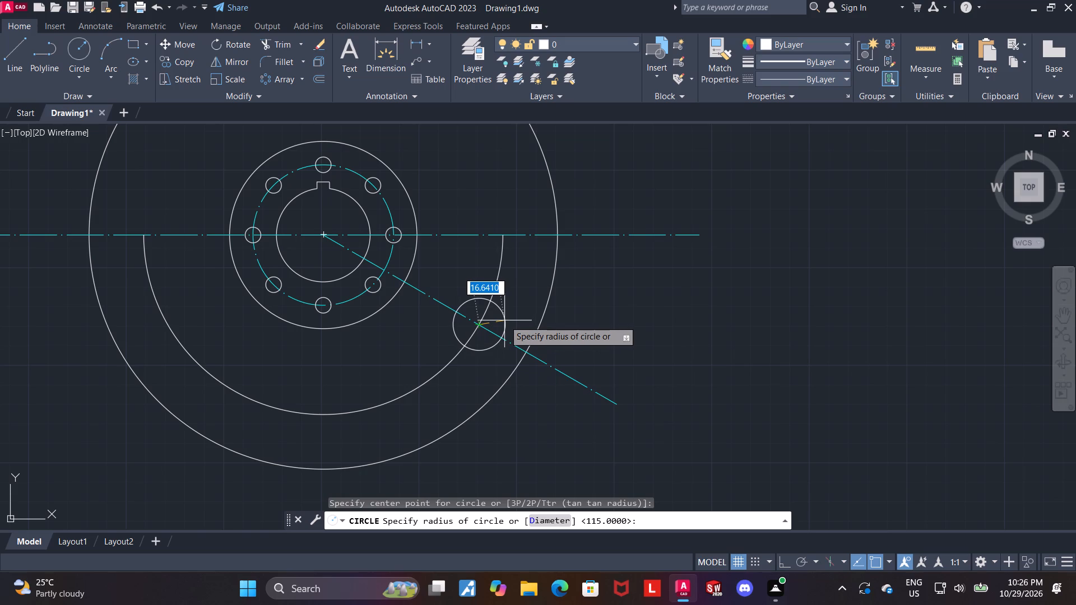
pyautogui.write('15')
pyautogui.press('Return')
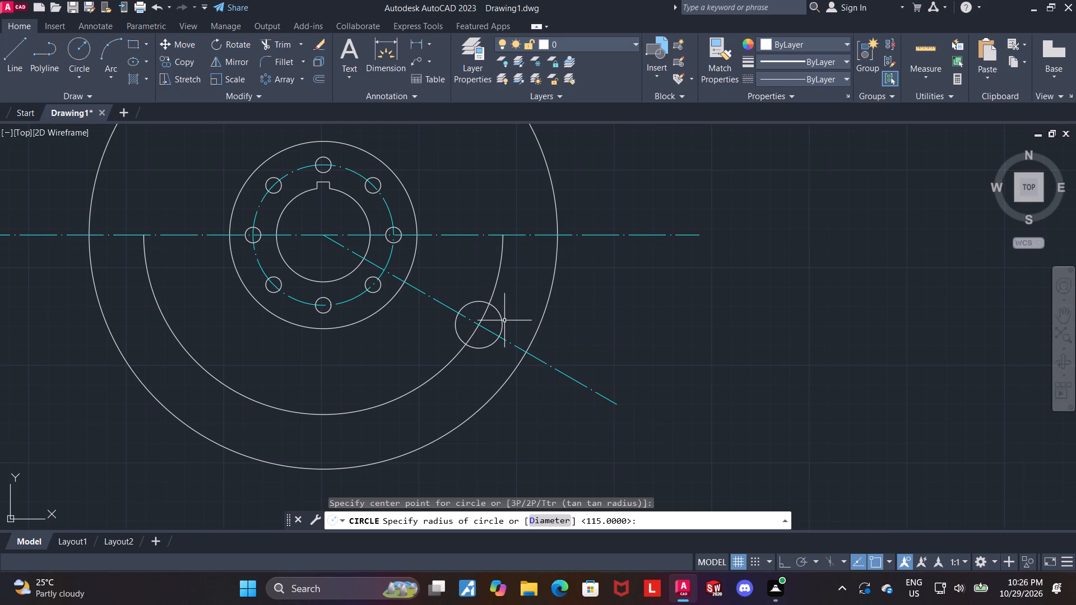
pyautogui.press('Escape')
# Trim the radius-115 arc's right-hand piece between the horizontal centre line and the radius-15 circle.
pyautogui.click(277, 40)
pyautogui.moveTo(502, 282); pyautogui.dragTo(486, 273)
pyautogui.press('Escape')
pyautogui.press('Escape')
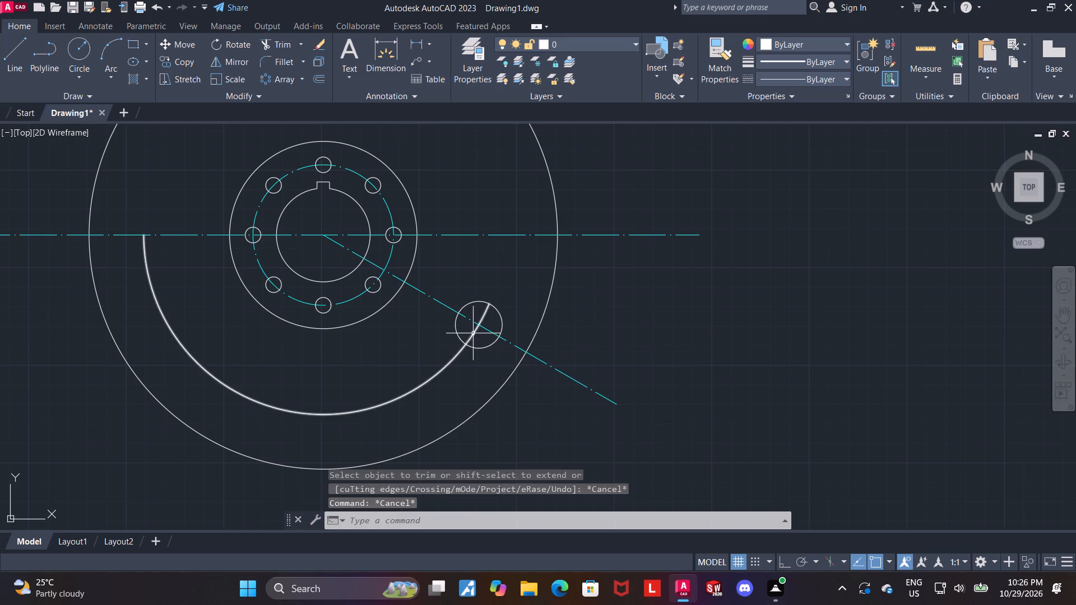
# Set the remaining radius-115 arc's linetype to ACAD_ISO04W100 and its colour to cyan.
pyautogui.click(474, 333)
pyautogui.click(808, 77)
pyautogui.click(805, 129)
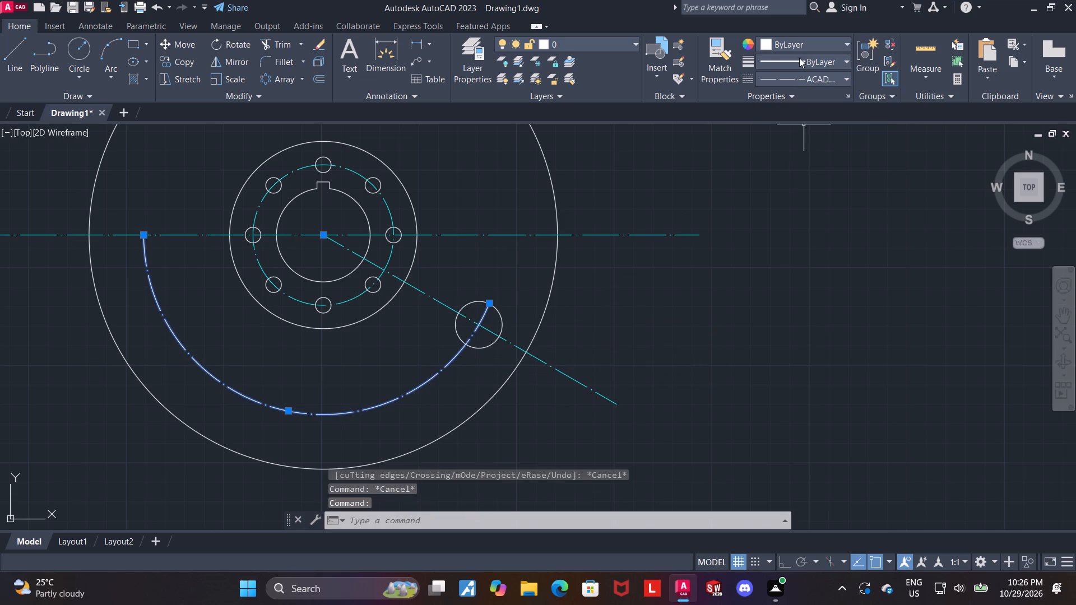
pyautogui.click(799, 42)
pyautogui.click(804, 175)
pyautogui.press('Escape')
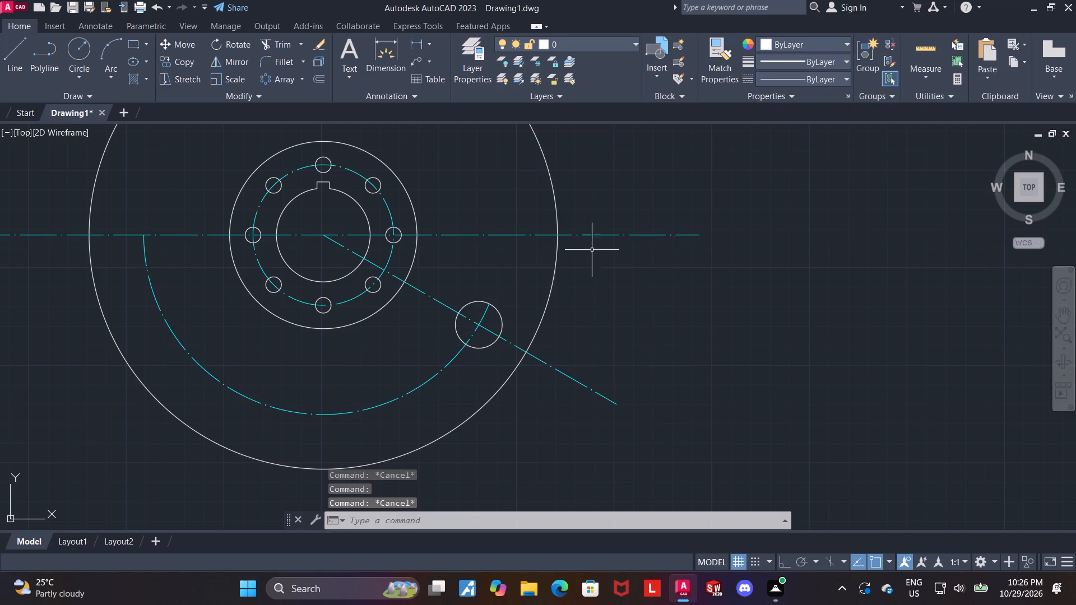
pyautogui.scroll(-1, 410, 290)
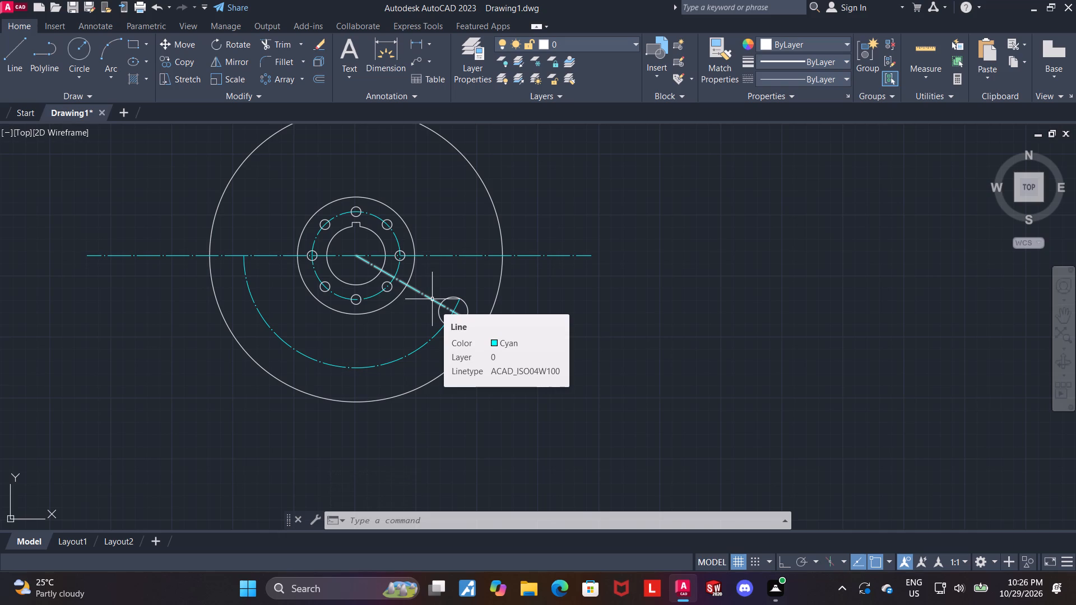
# Create a polar array of the radius-15 circle about the hub centre.
pyautogui.press('Escape')
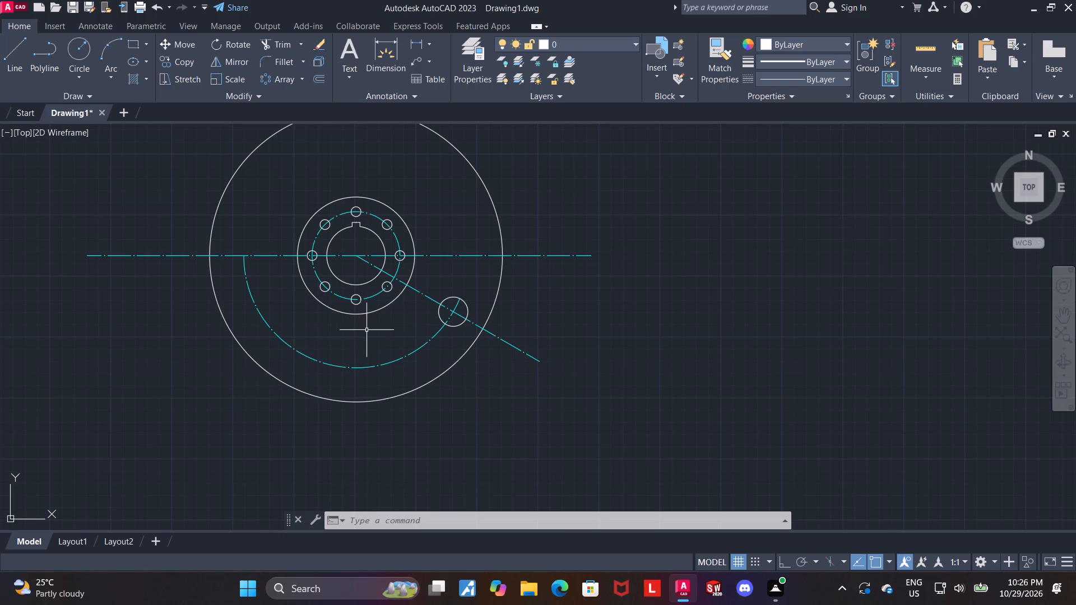
pyautogui.scroll(-1, 391, 337)
pyautogui.moveTo(407, 301); pyautogui.dragTo(419, 346, button='middle')
pyautogui.scroll(1, 418, 345)
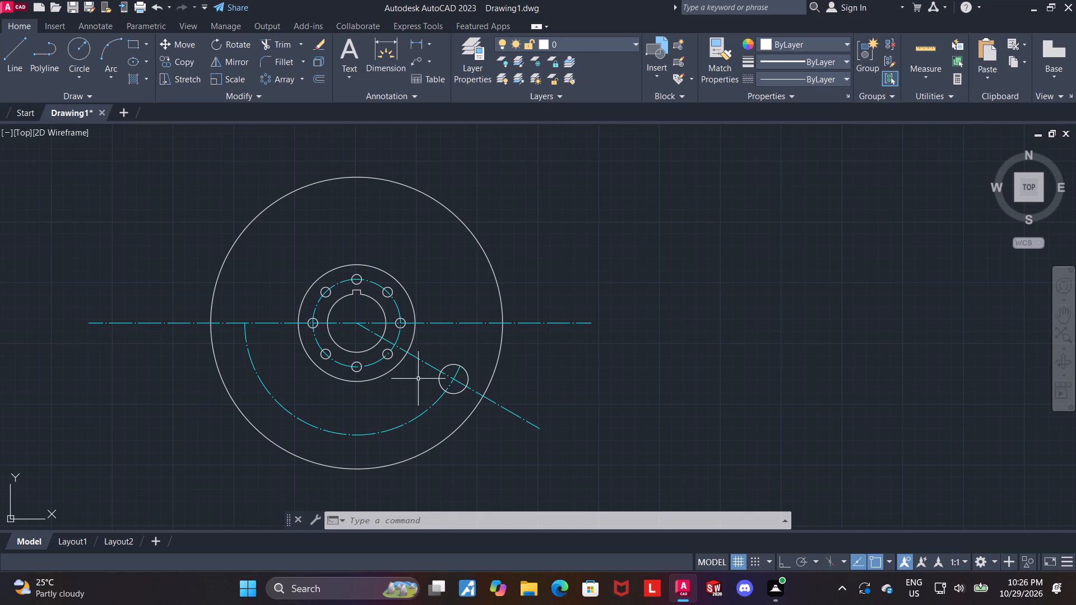
pyautogui.scroll(1, 416, 379)
pyautogui.moveTo(415, 381); pyautogui.dragTo(418, 347, button='middle')
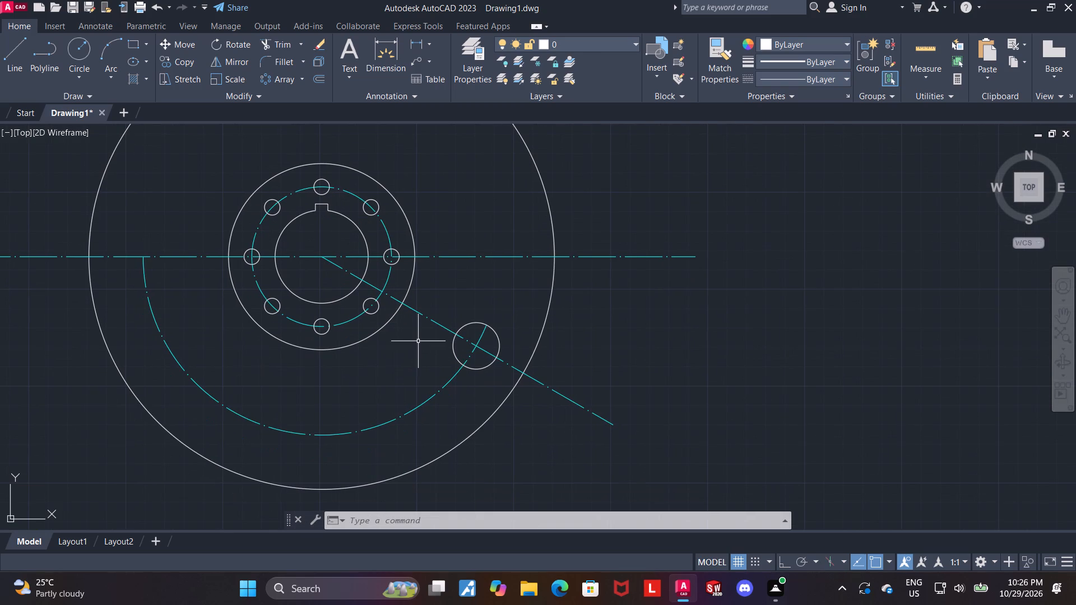
pyautogui.press('Escape')
pyautogui.click(469, 370)
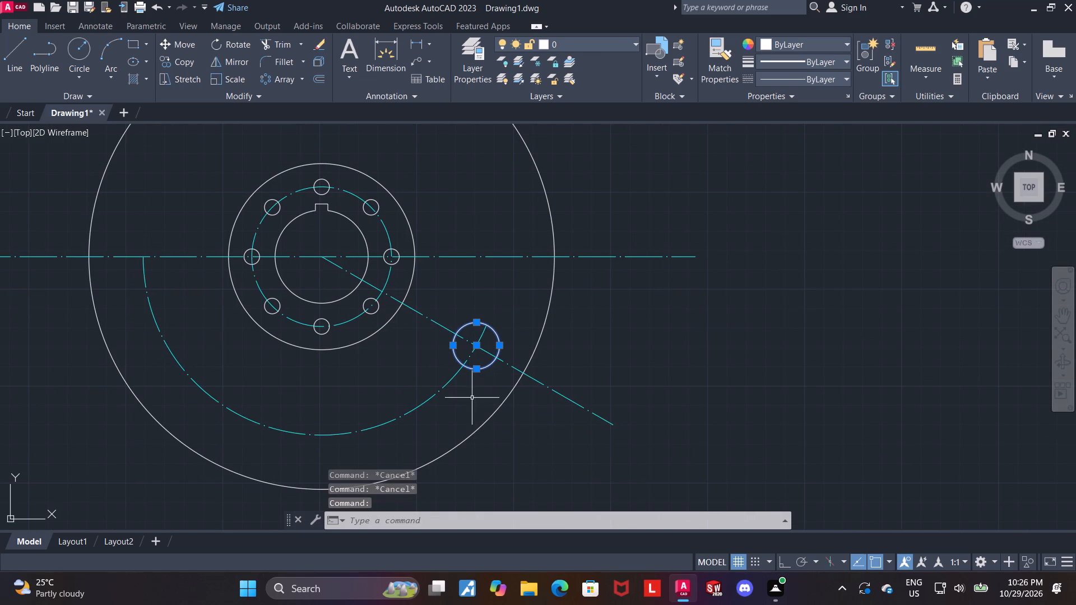
pyautogui.click(291, 76)
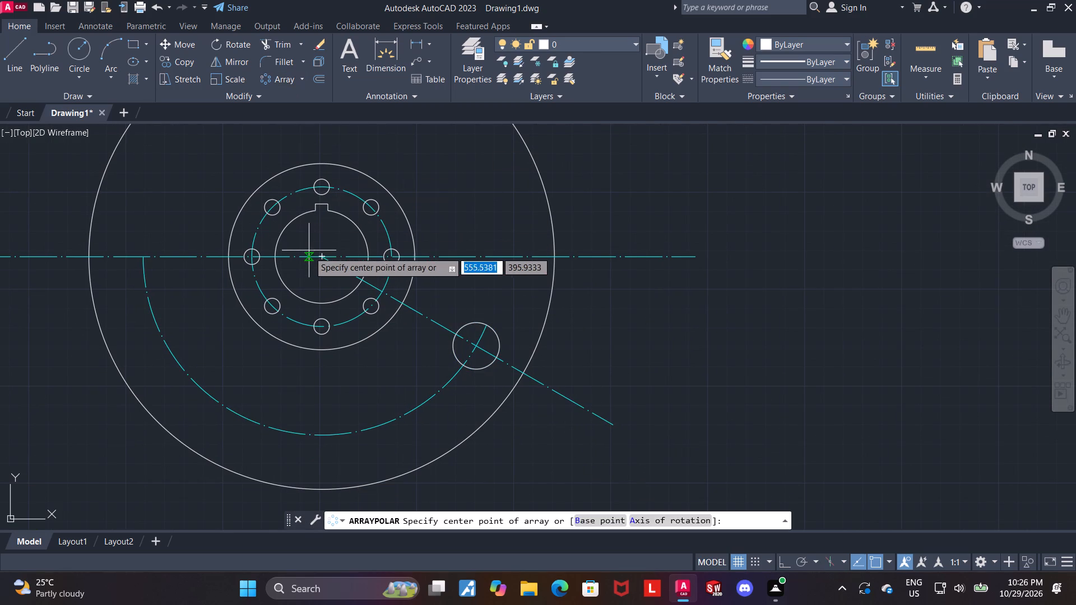
pyautogui.click(322, 256)
pyautogui.scroll(-1, 483, 301)
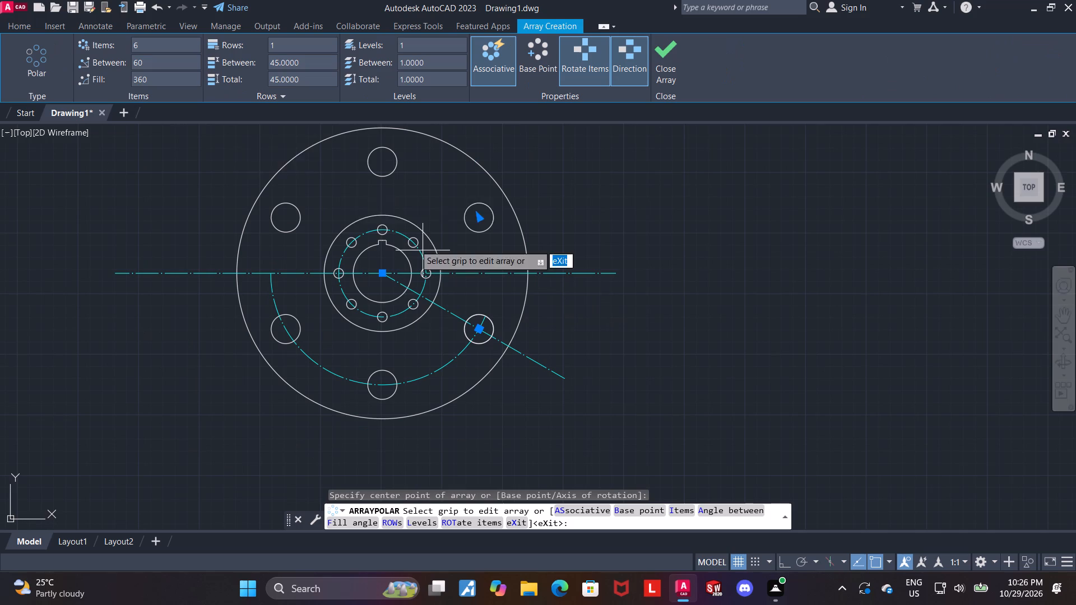
# Set the polar array to 7 items over a 120-degree fill, reversing its direction to run clockwise along the radius-115 arc.
pyautogui.moveTo(184, 77); pyautogui.dragTo(0, 95)
pyautogui.press('1')
pyautogui.press('2')
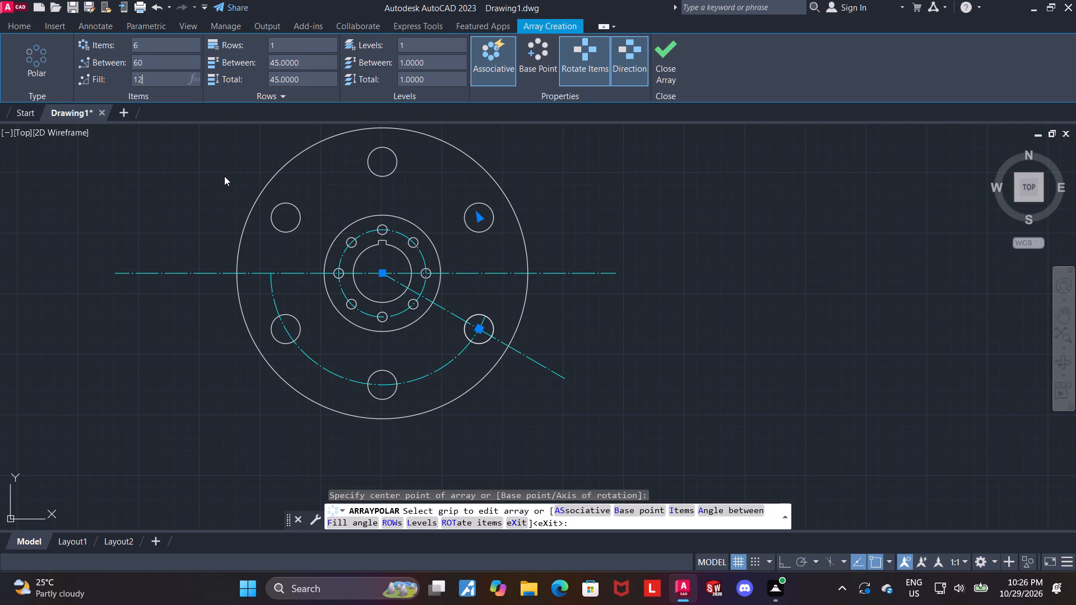
pyautogui.press('0')
pyautogui.press('Return')
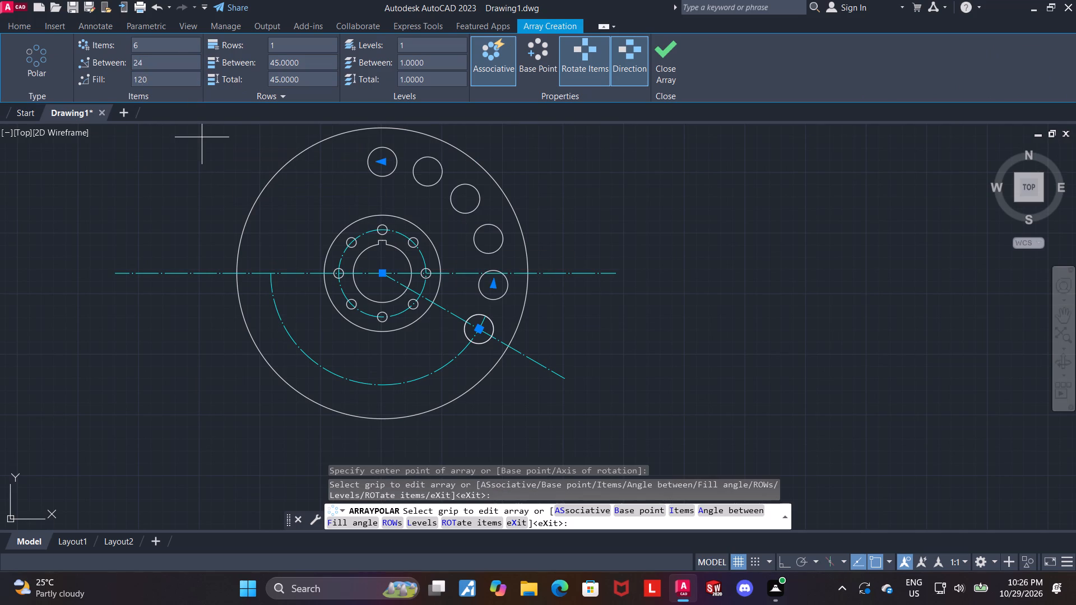
pyautogui.click(615, 50)
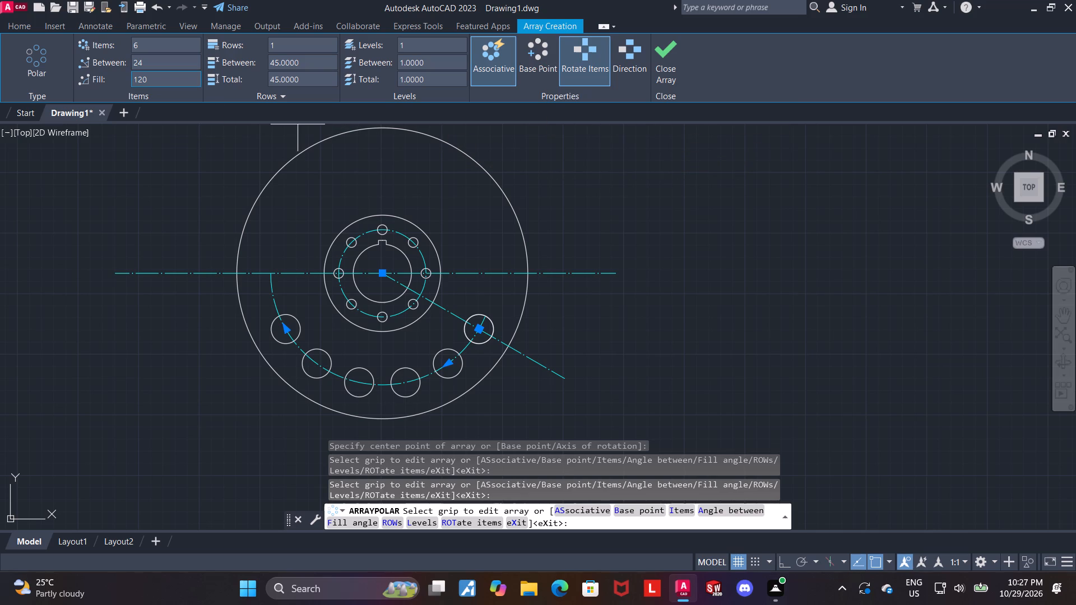
pyautogui.moveTo(174, 48); pyautogui.dragTo(12, 50)
pyautogui.press('7')
pyautogui.press('Return')
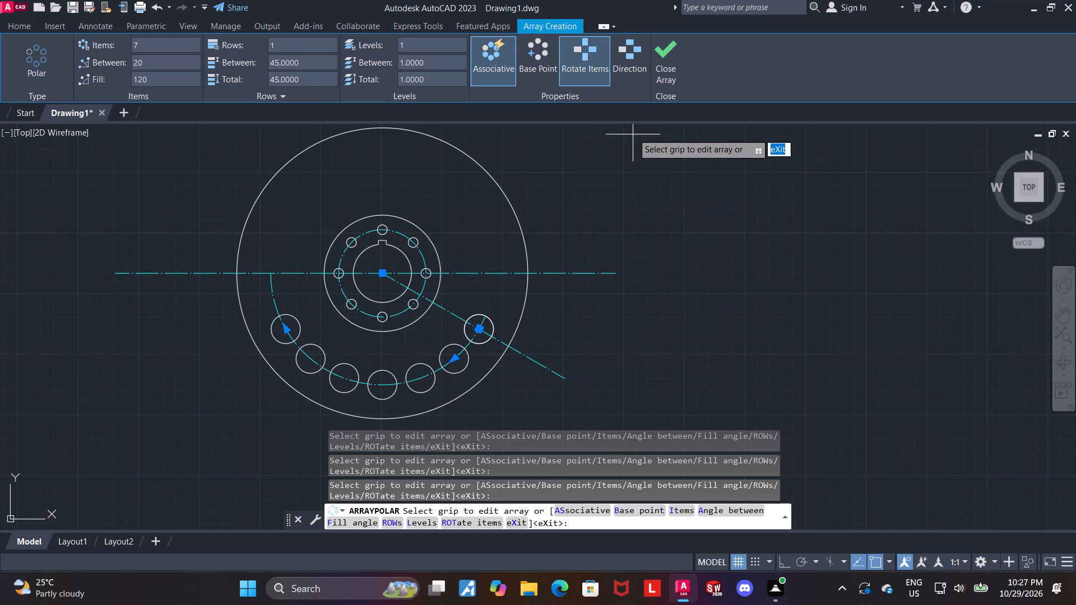
pyautogui.click(664, 48)
# Trim the part of the 30-degree line that extends beyond the outer circle.
pyautogui.moveTo(752, 264); pyautogui.dragTo(757, 216, button='middle')
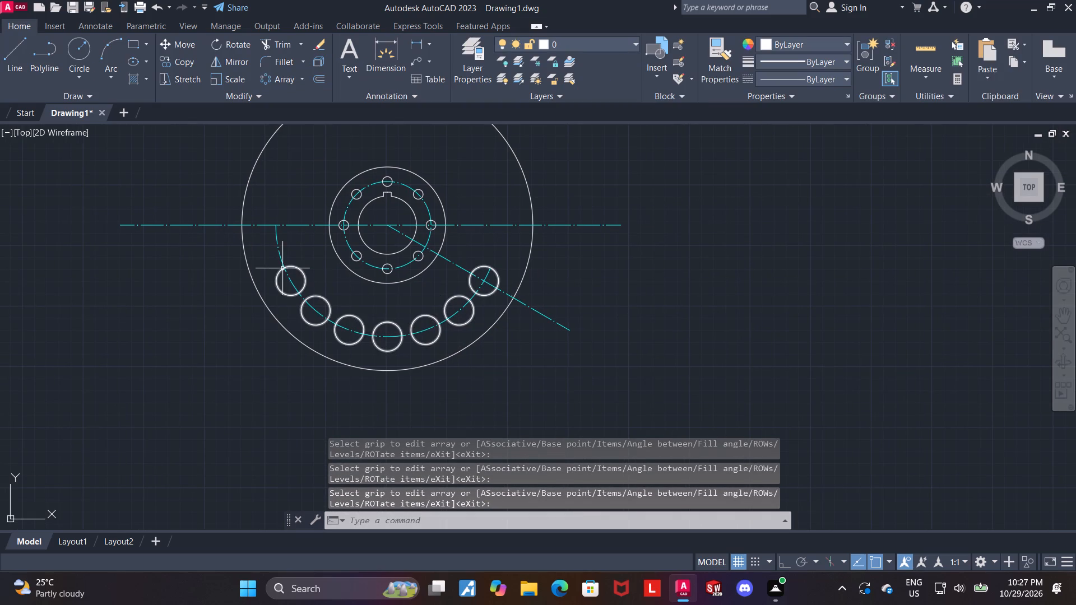
pyautogui.click(274, 44)
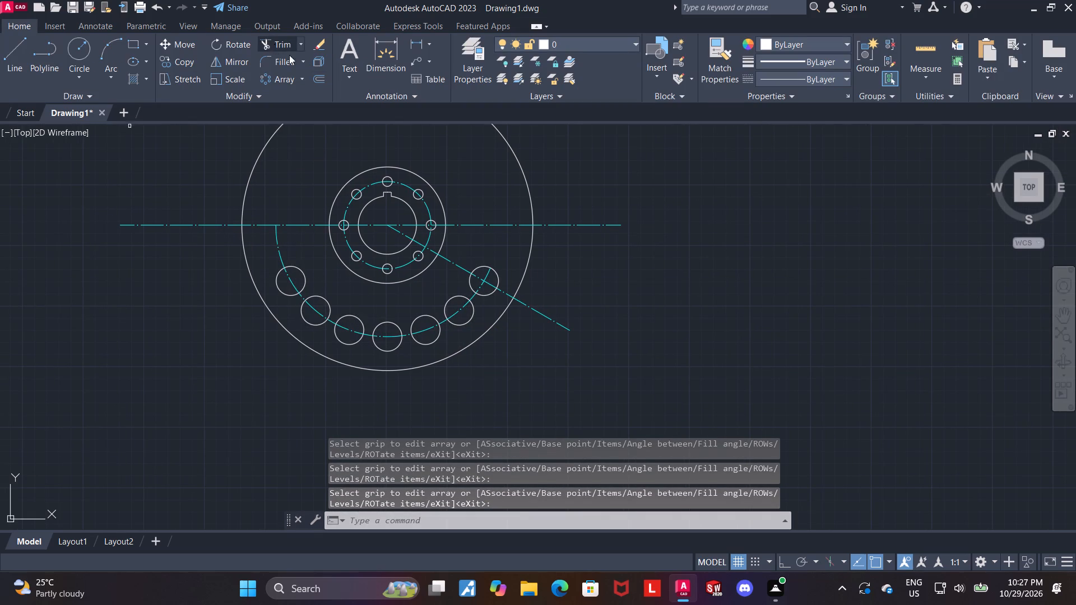
pyautogui.moveTo(590, 272); pyautogui.dragTo(536, 345)
pyautogui.press('Escape')
# With Ortho on, draw a vertical line from the hub centre straight down past the outer circle.
pyautogui.click(4, 62)
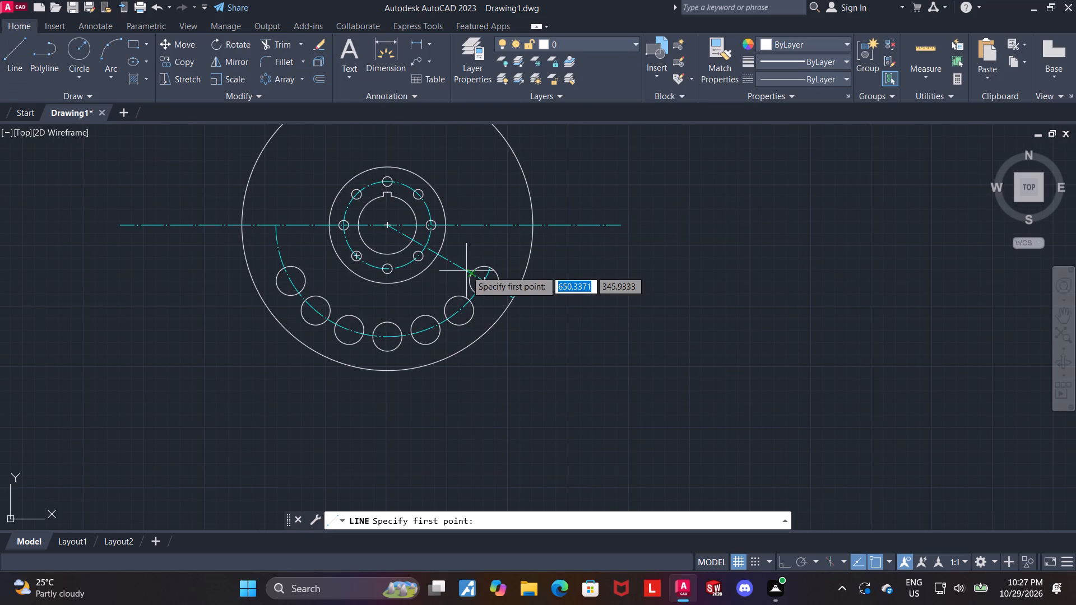
pyautogui.scroll(3, 383, 230)
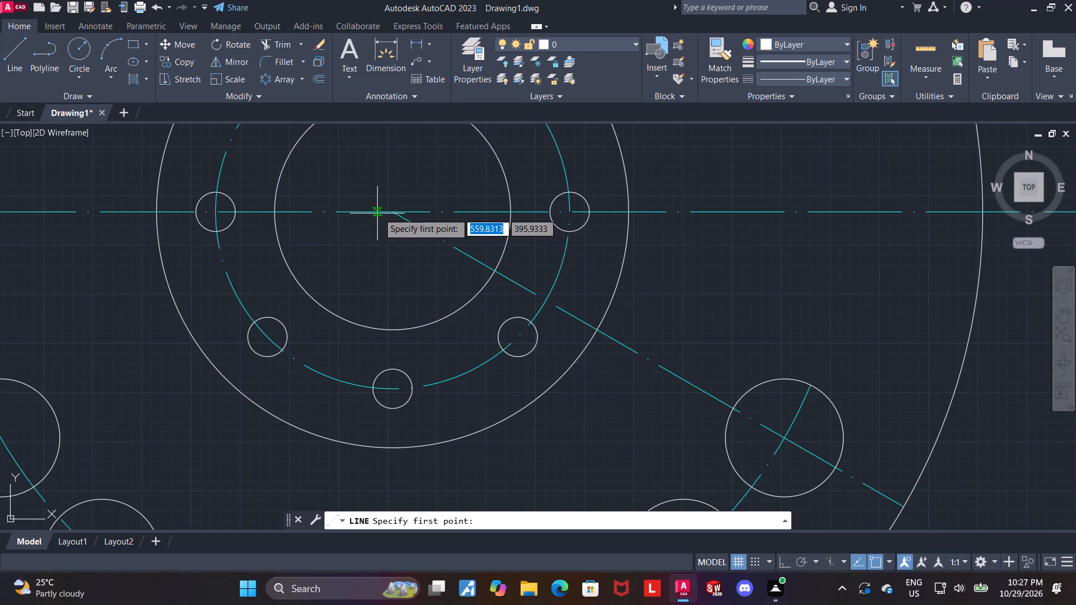
pyautogui.click(390, 213)
pyautogui.scroll(-2, 391, 253)
pyautogui.scroll(-3, 395, 305)
pyautogui.scroll(2, 395, 360)
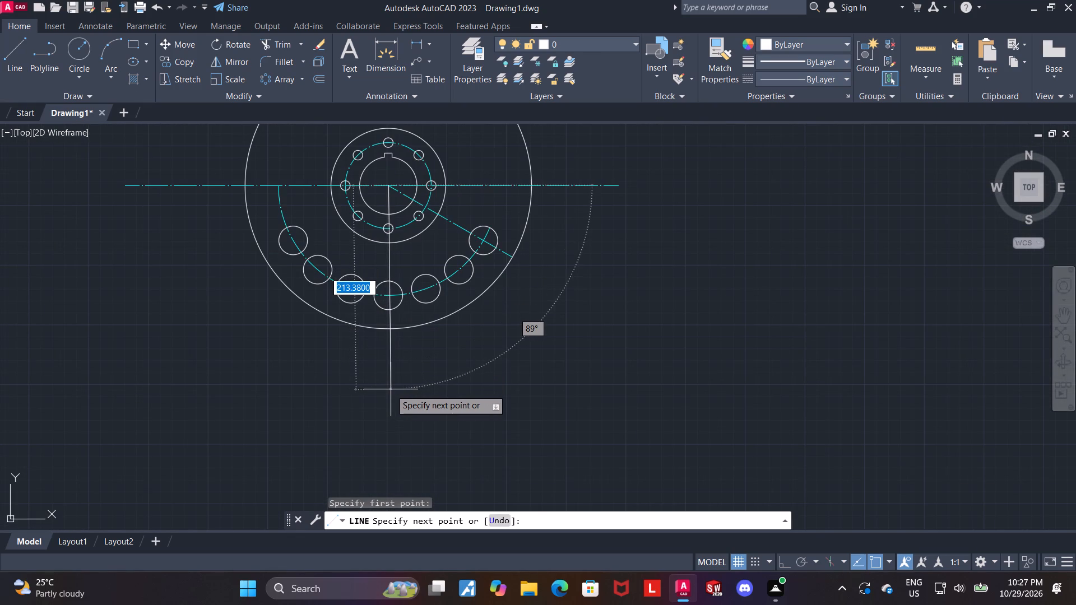
pyautogui.press('F8')
pyautogui.click(388, 374)
pyautogui.press('Escape')
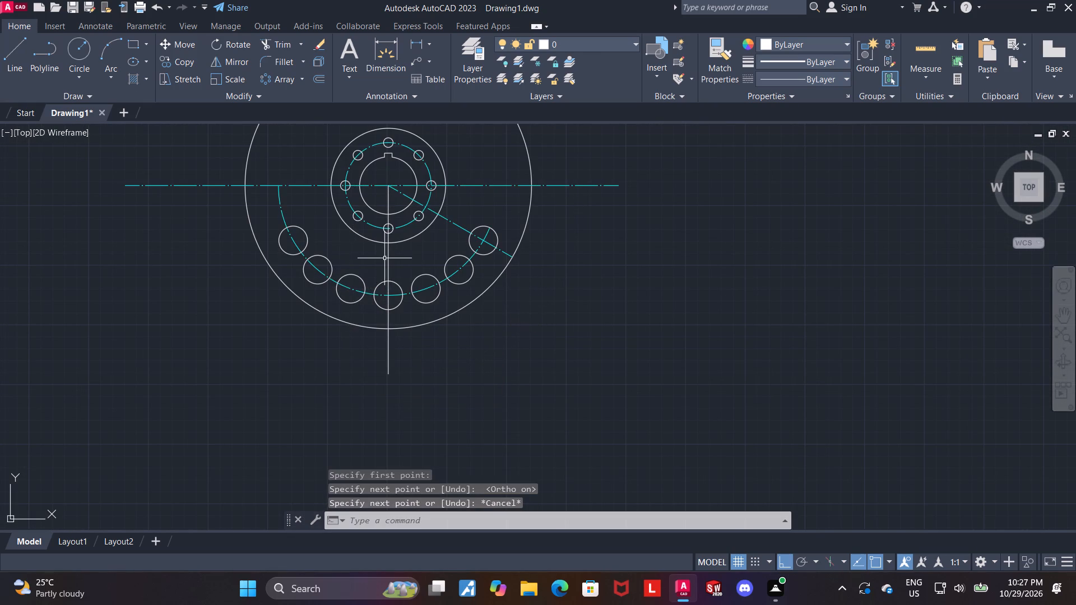
# Set the lower vertical line's linetype to ACAD_ISO04W100 and its colour to cyan.
pyautogui.click(388, 260)
pyautogui.click(816, 80)
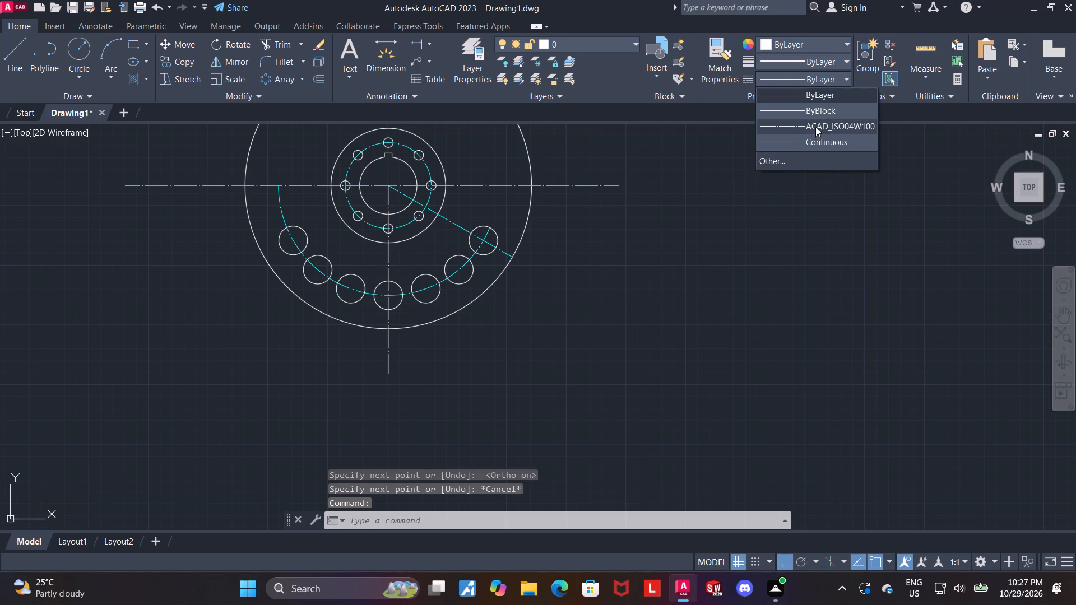
pyautogui.click(815, 127)
pyautogui.click(814, 46)
pyautogui.click(810, 174)
pyautogui.press('Escape')
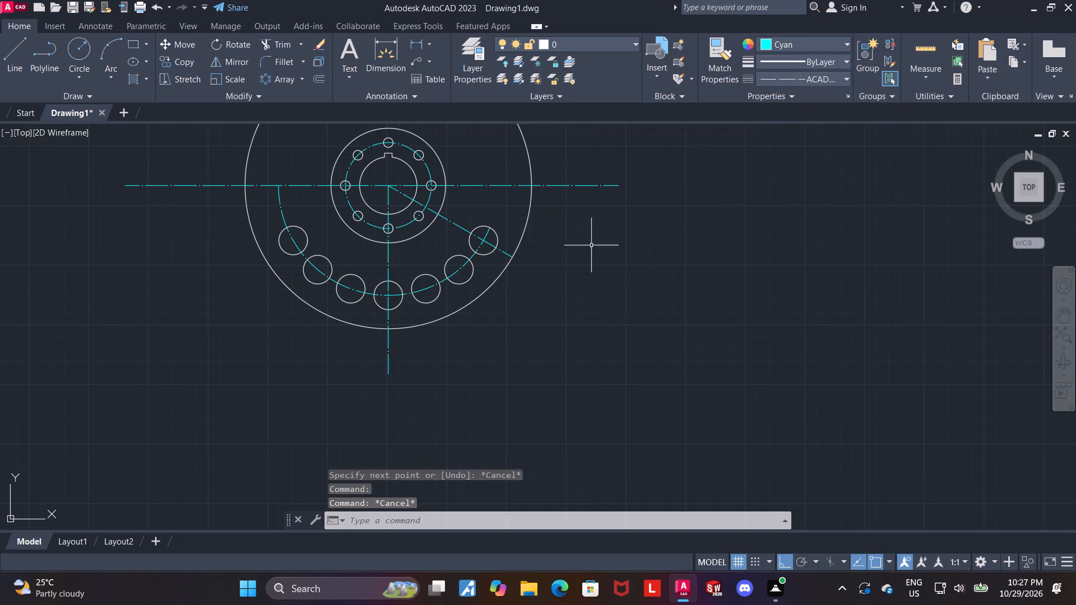
# Draw a vertical line about 225 long from the hub centre straight up past the outer circle.
pyautogui.moveTo(432, 334); pyautogui.dragTo(446, 360, button='middle')
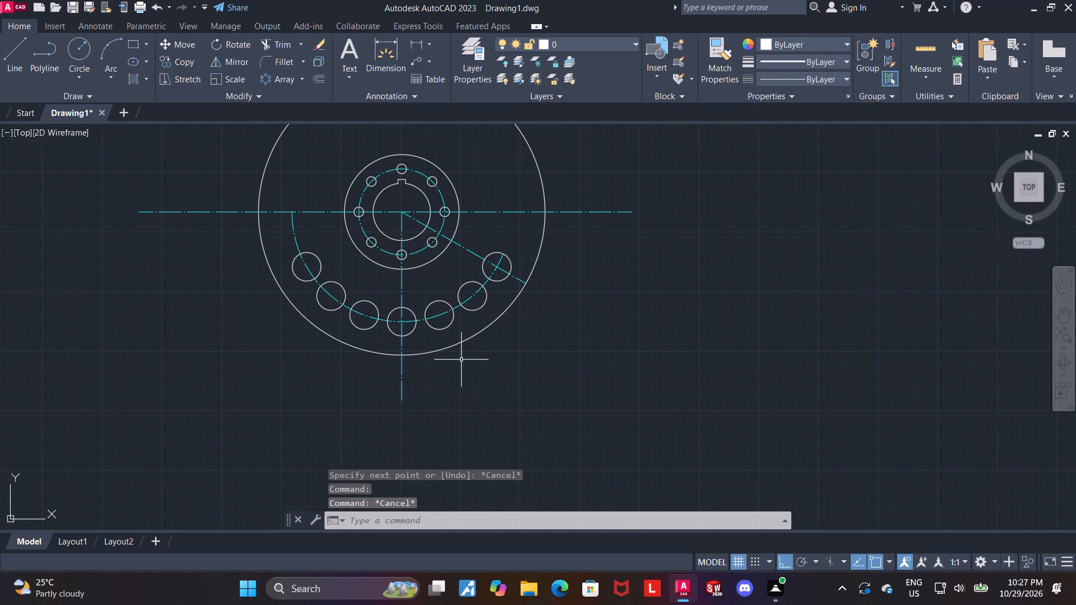
pyautogui.moveTo(507, 345); pyautogui.dragTo(509, 380, button='middle')
pyautogui.moveTo(588, 320); pyautogui.dragTo(595, 374, button='middle')
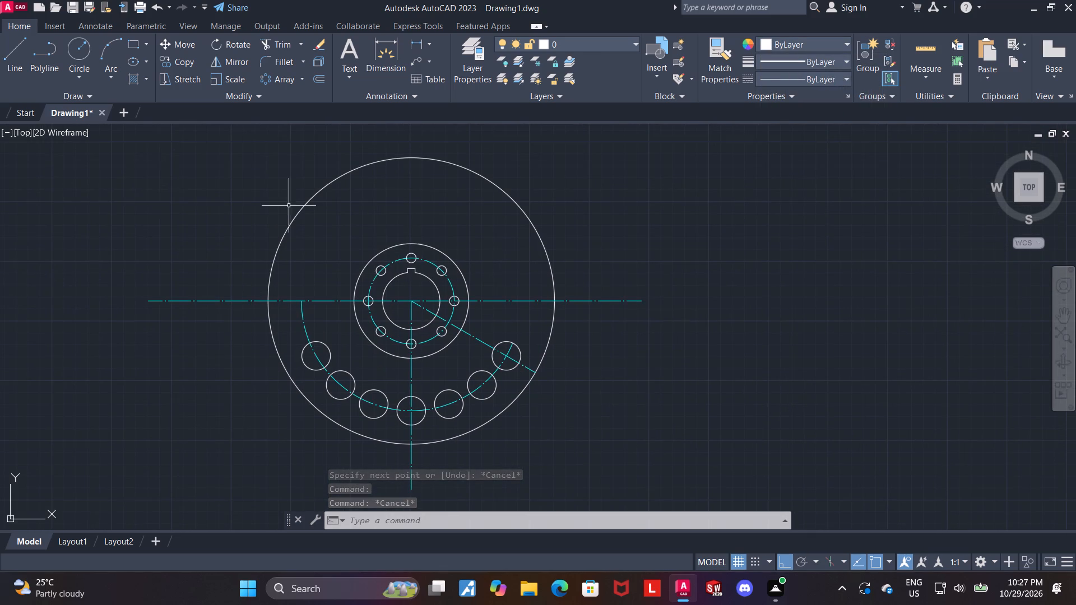
pyautogui.click(12, 64)
pyautogui.scroll(2, 420, 267)
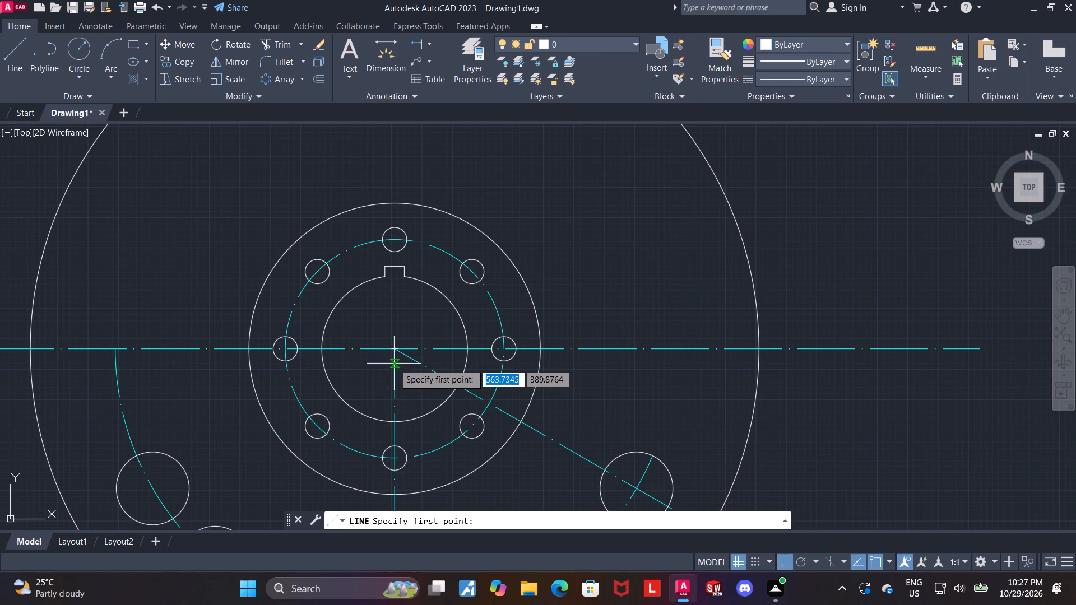
pyautogui.click(393, 347)
pyautogui.scroll(-3, 392, 351)
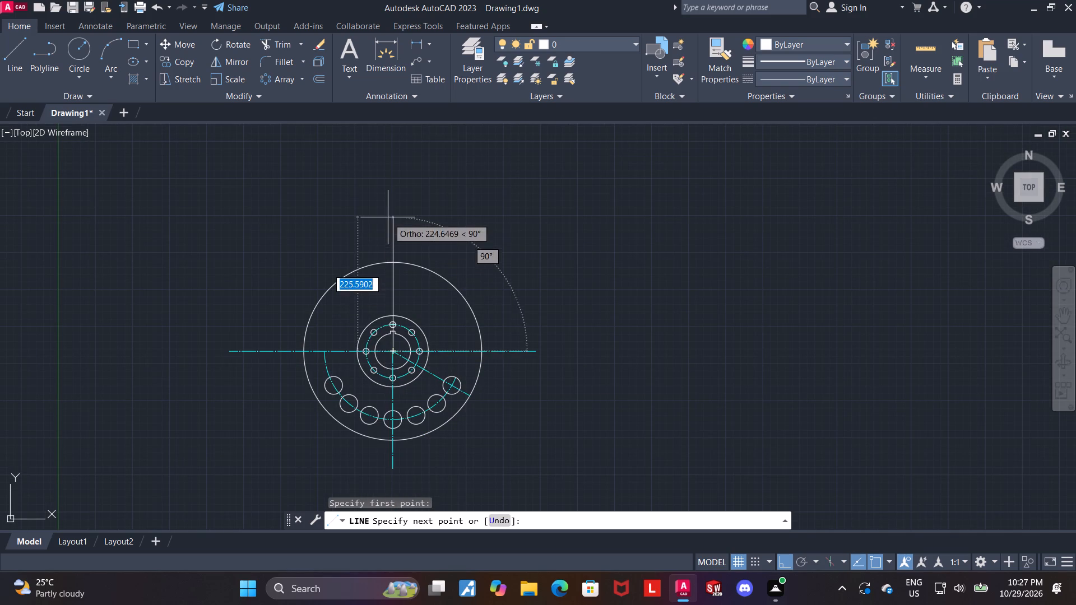
pyautogui.click(388, 217)
pyautogui.press('Escape')
# Set the upper vertical line's linetype to ACAD_ISO04W100 and its colour to cyan.
pyautogui.click(391, 288)
pyautogui.click(786, 75)
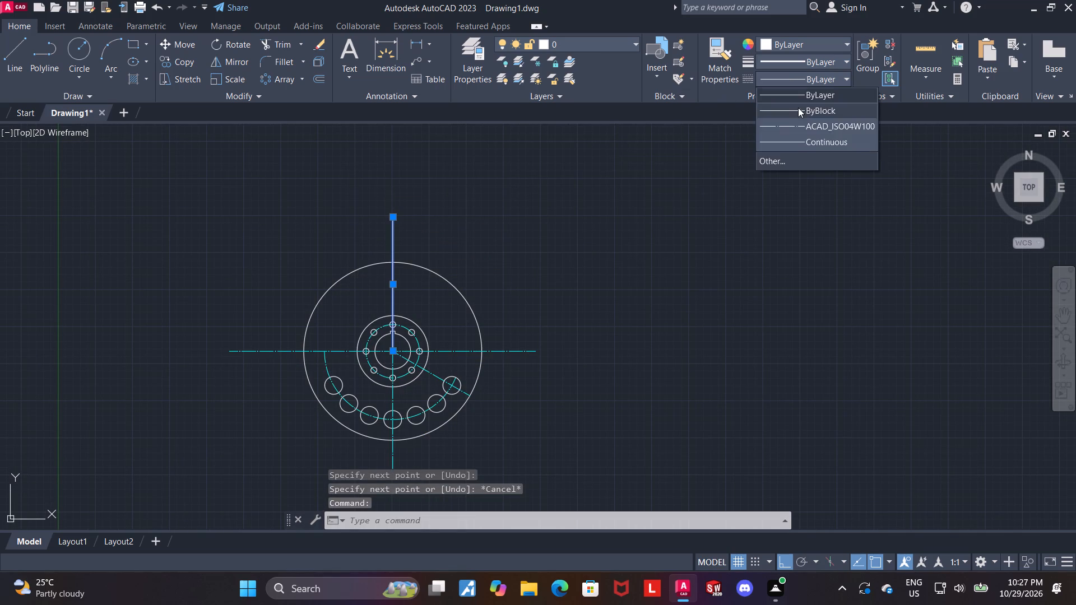
pyautogui.click(801, 125)
pyautogui.click(795, 40)
pyautogui.click(812, 178)
pyautogui.press('Escape')
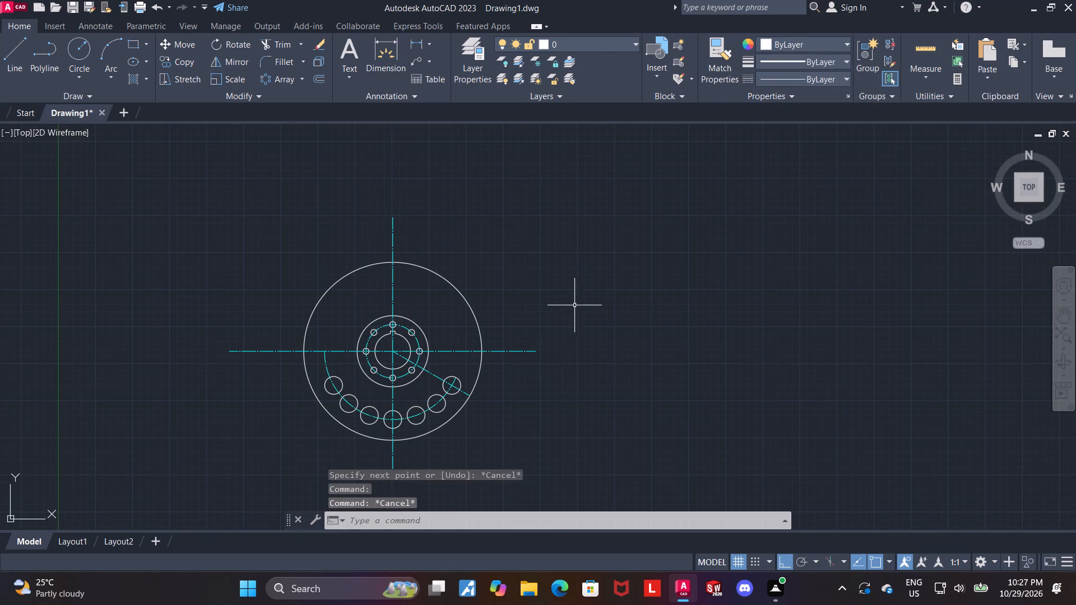
# Draw a circle of radius 75 centred on the hub centre.
pyautogui.scroll(1, 655, 317)
pyautogui.moveTo(661, 342); pyautogui.dragTo(680, 290, button='middle')
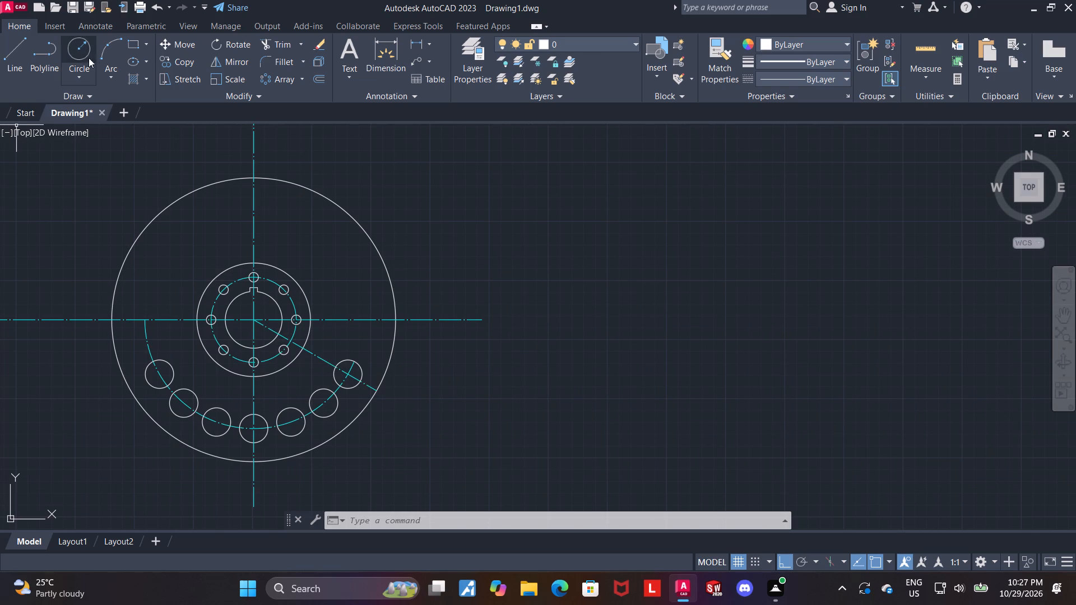
pyautogui.click(109, 67)
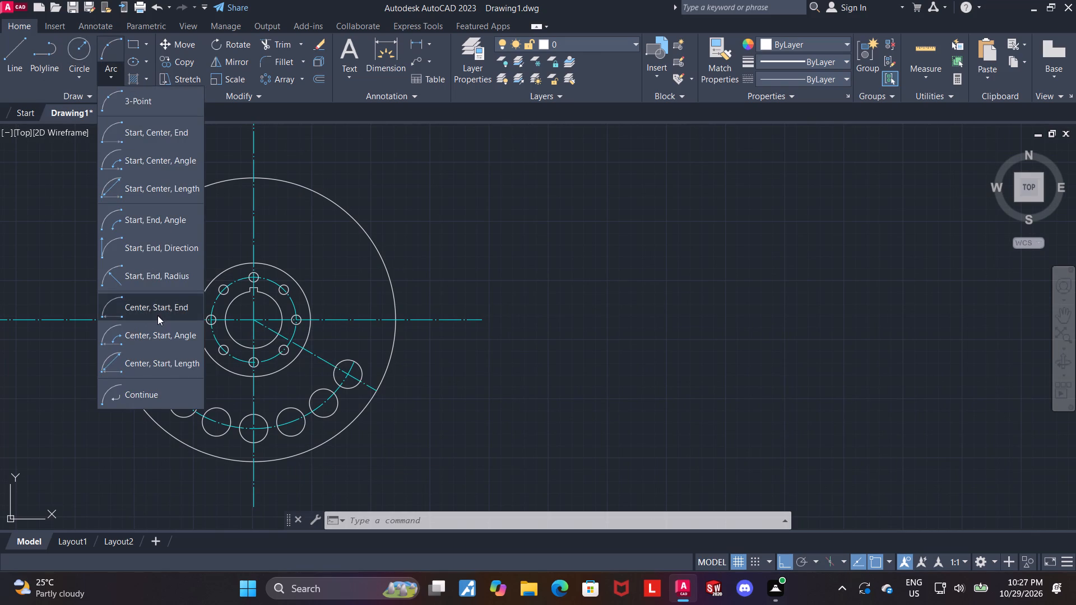
pyautogui.press('Escape')
pyautogui.click(73, 49)
pyautogui.scroll(4, 250, 325)
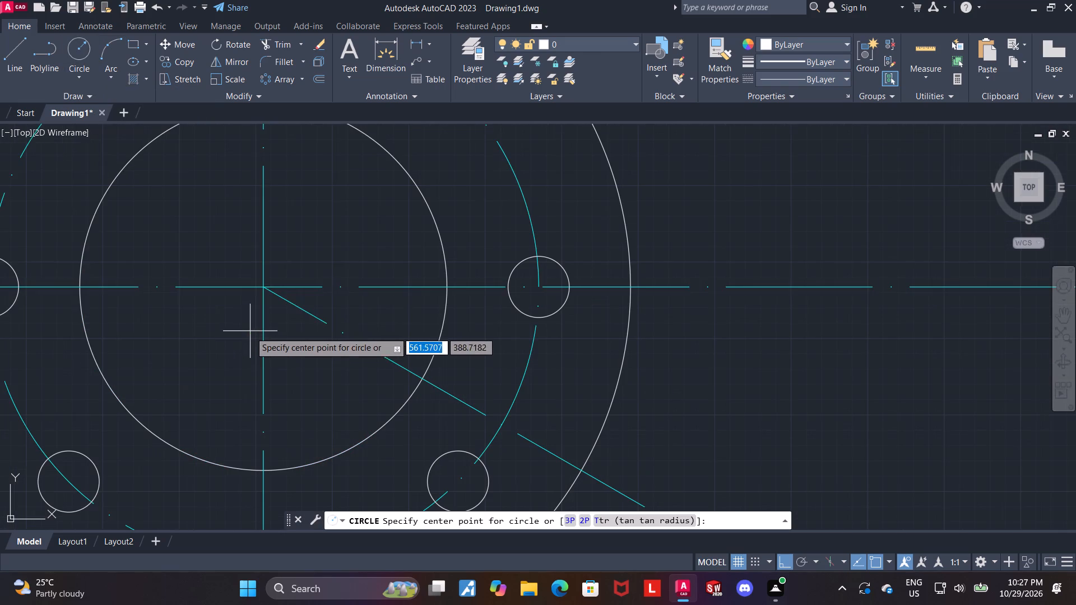
pyautogui.click(263, 288)
pyautogui.scroll(-3, 263, 297)
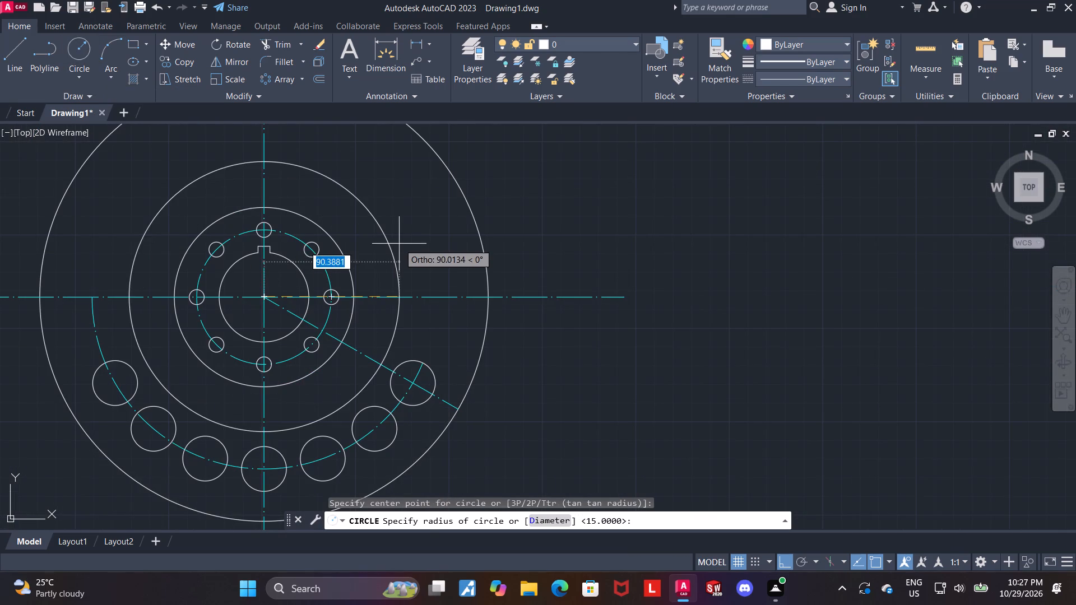
pyautogui.write('75')
pyautogui.press('Return')
pyautogui.press('Escape')
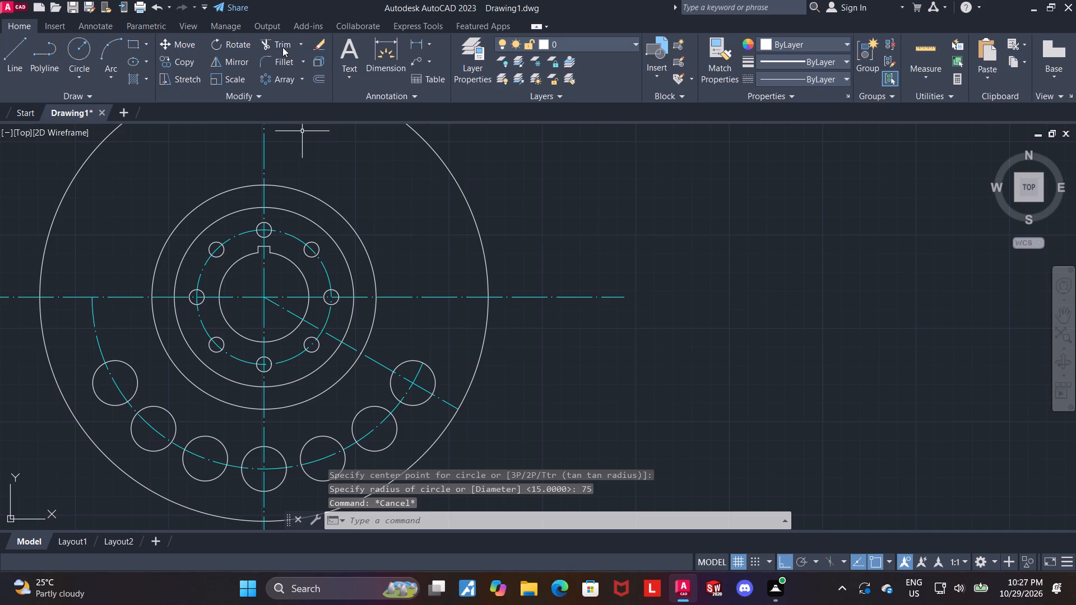
# Trim the lower half of the radius-75 circle, below the horizontal centre line.
pyautogui.click(282, 47)
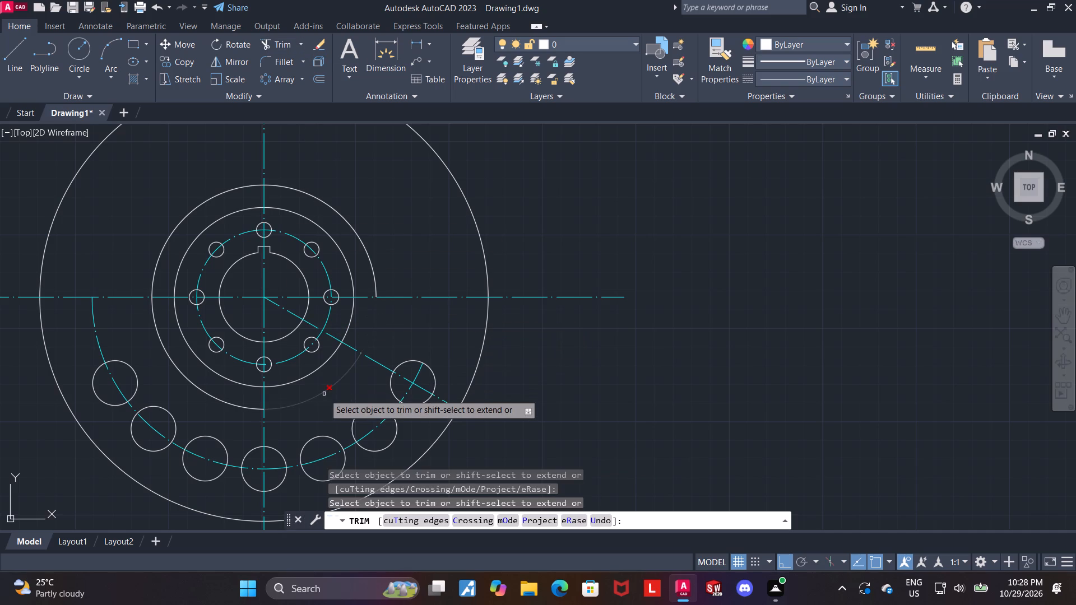
pyautogui.click(324, 394)
pyautogui.click(240, 407)
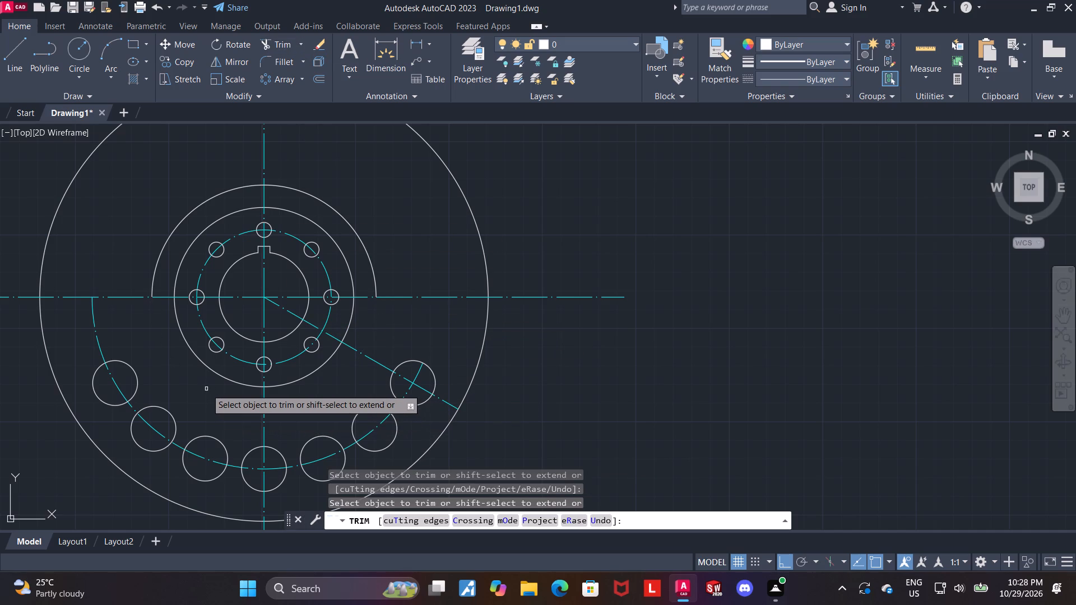
pyautogui.press('Escape')
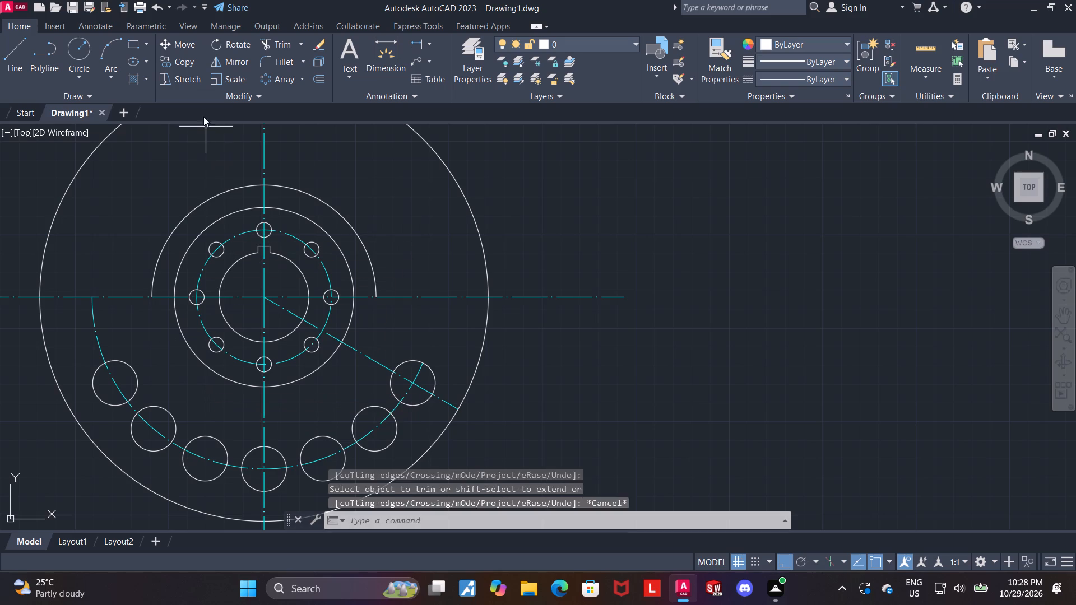
pyautogui.press('Escape')
# Draw a circle of radius 130 centred on the hub centre.
pyautogui.click(77, 52)
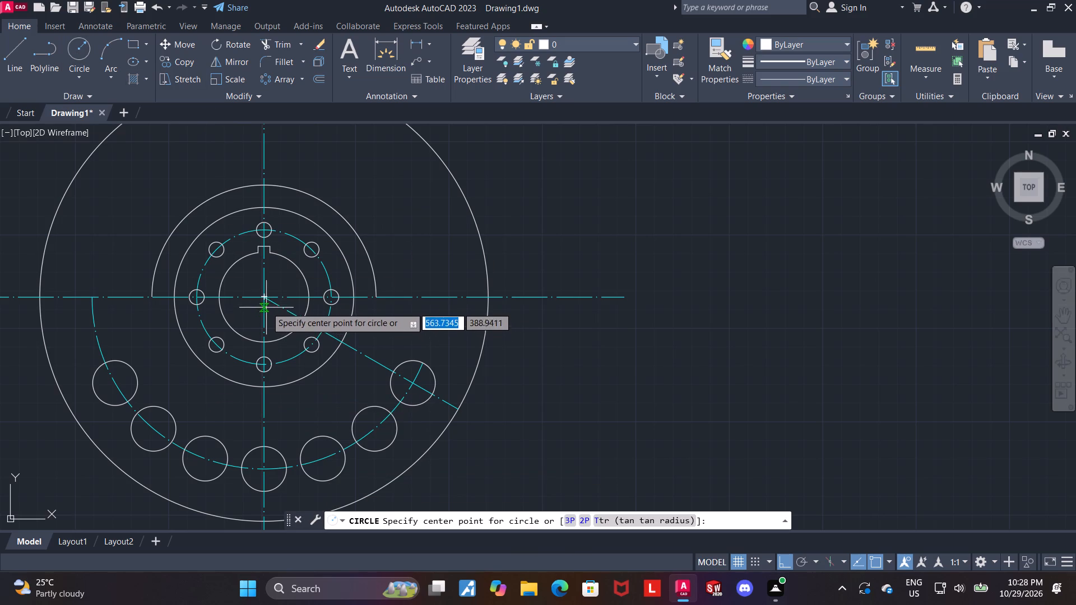
pyautogui.click(263, 295)
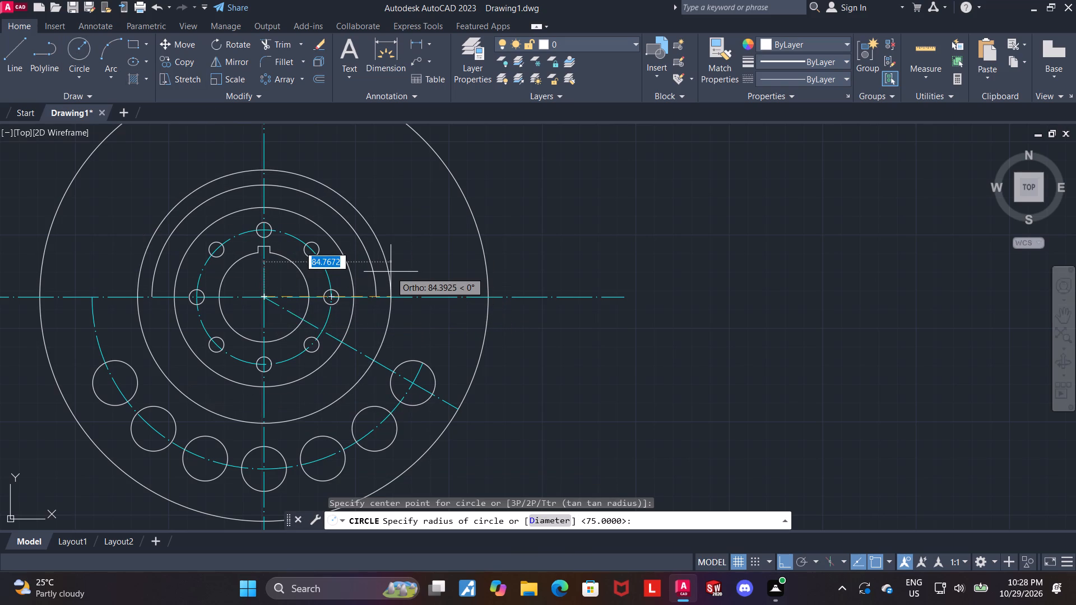
pyautogui.write('130')
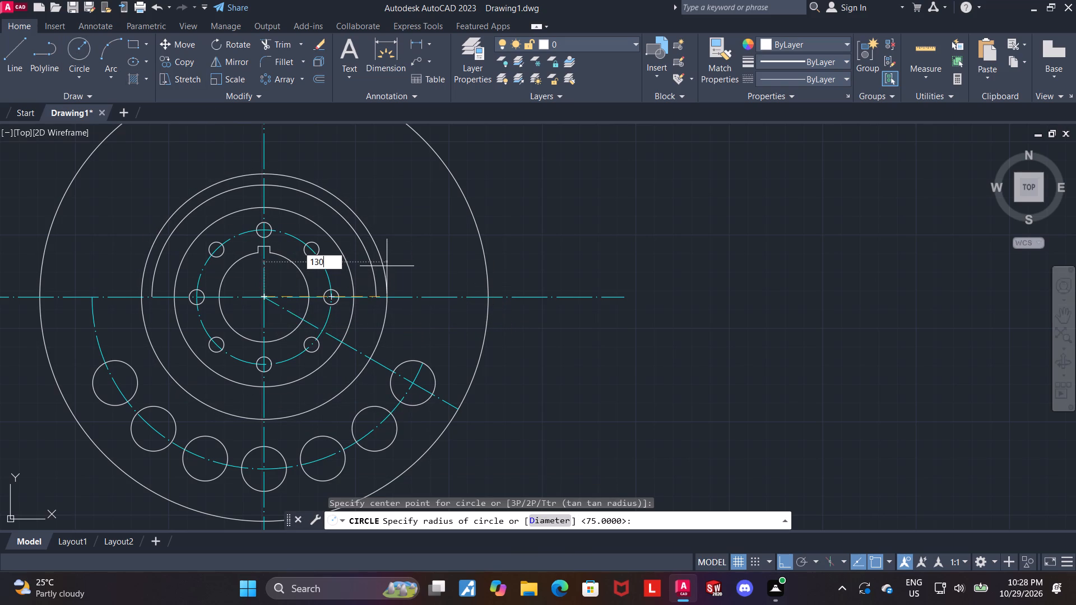
pyautogui.press('Return')
pyautogui.press('Escape')
# Trim the radius-130 circle below the horizontal centre line and delete its leftover lower arc.
pyautogui.click(272, 45)
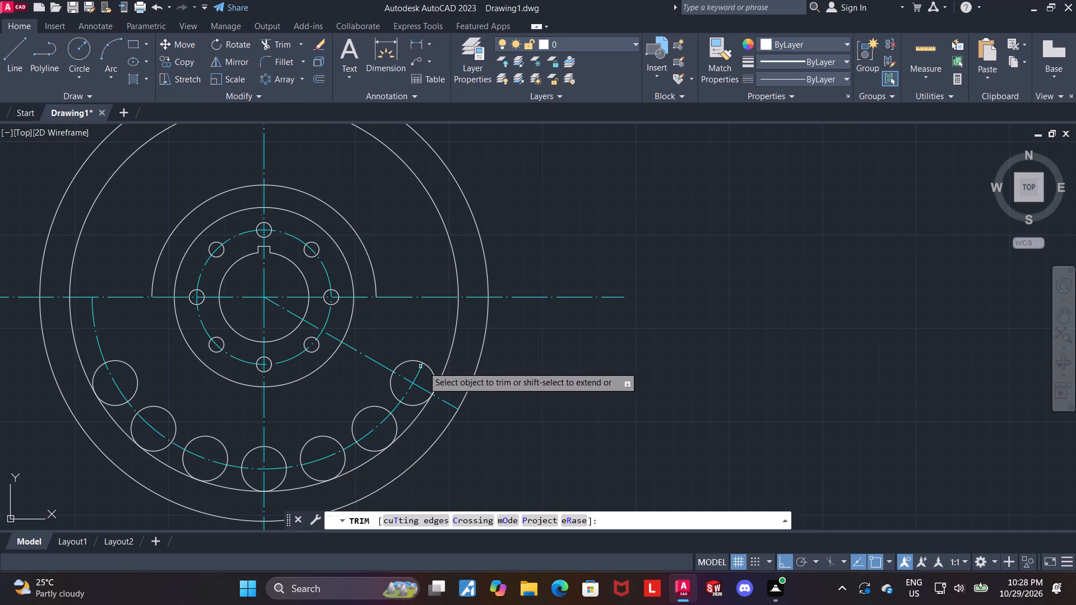
pyautogui.moveTo(451, 333); pyautogui.dragTo(466, 339)
pyautogui.moveTo(76, 333); pyautogui.dragTo(68, 336)
pyautogui.press('Escape')
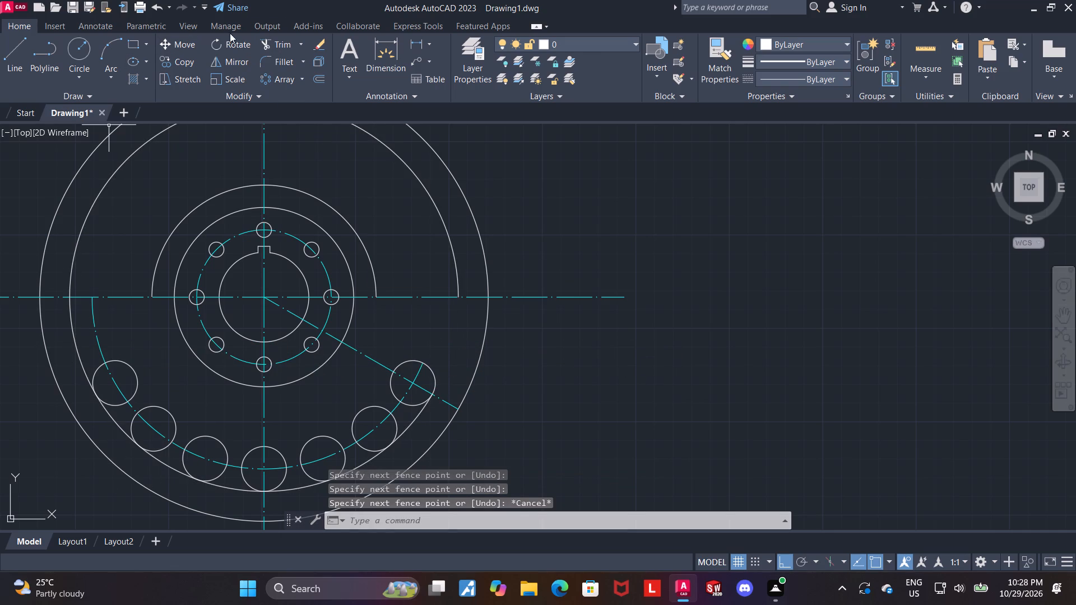
pyautogui.click(282, 39)
pyautogui.moveTo(76, 341); pyautogui.dragTo(71, 340)
pyautogui.press('Escape')
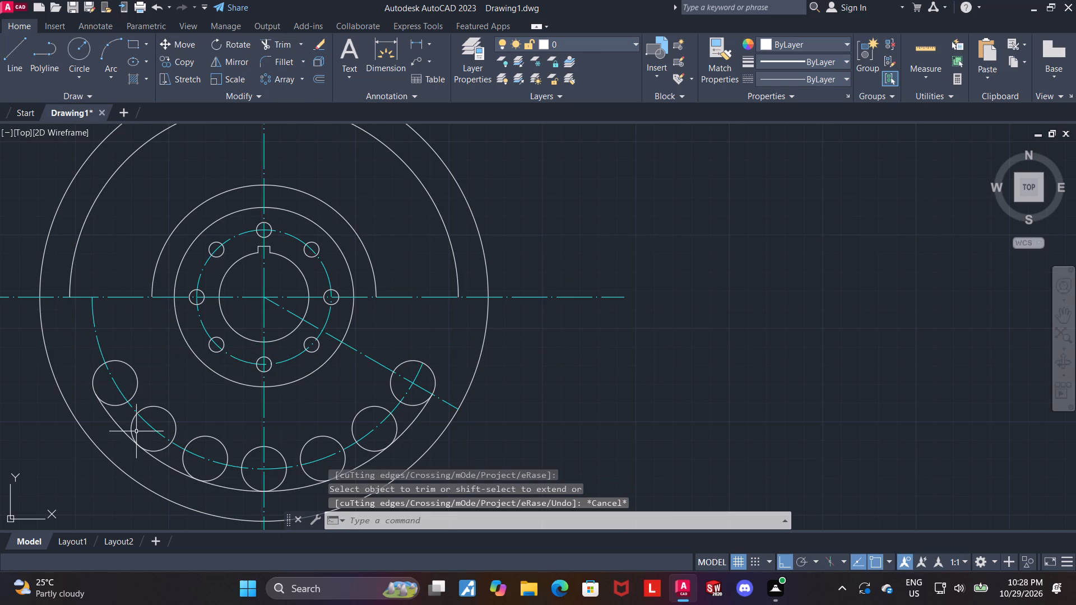
pyautogui.click(115, 420)
pyautogui.press('Delete')
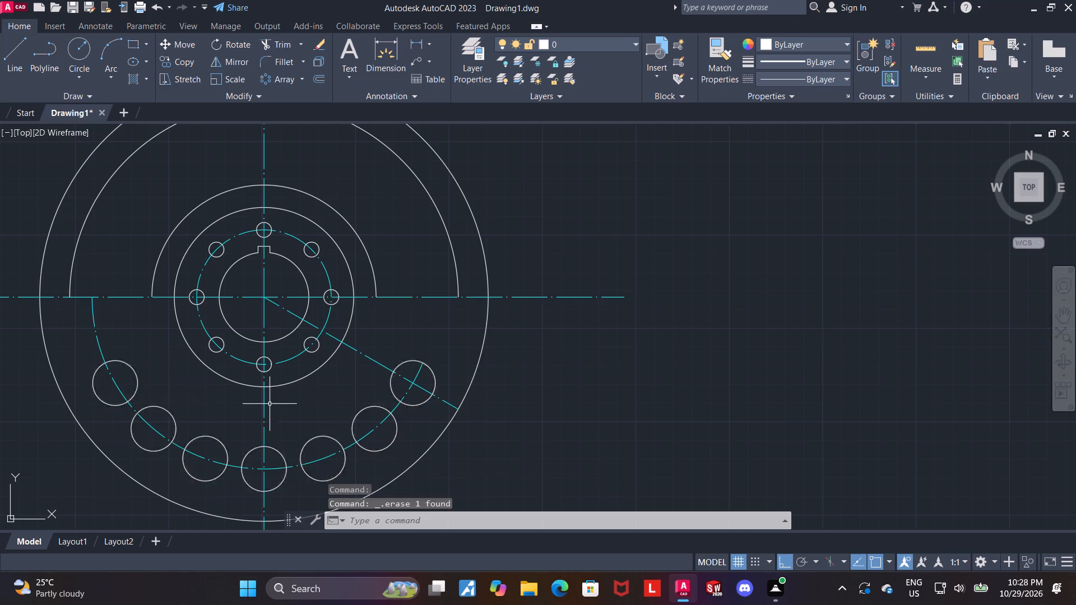
# Draw a line about 200 long from the hub centre at 75° to the horizontal, past the outer circle.
pyautogui.scroll(-2, 293, 404)
pyautogui.moveTo(482, 376); pyautogui.dragTo(491, 394, button='middle')
pyautogui.scroll(1, 381, 361)
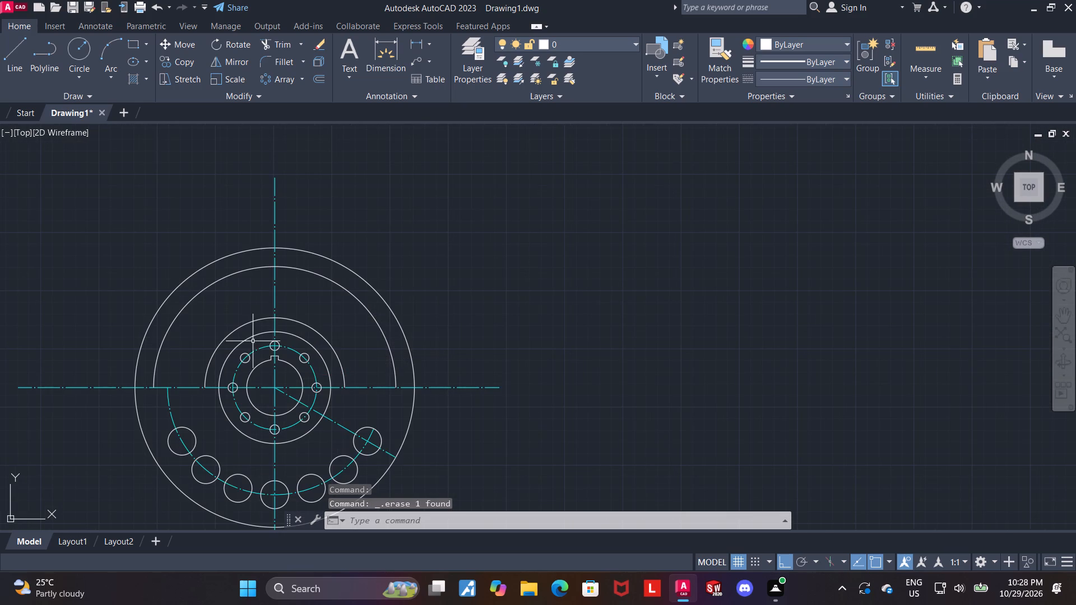
pyautogui.scroll(1, 249, 341)
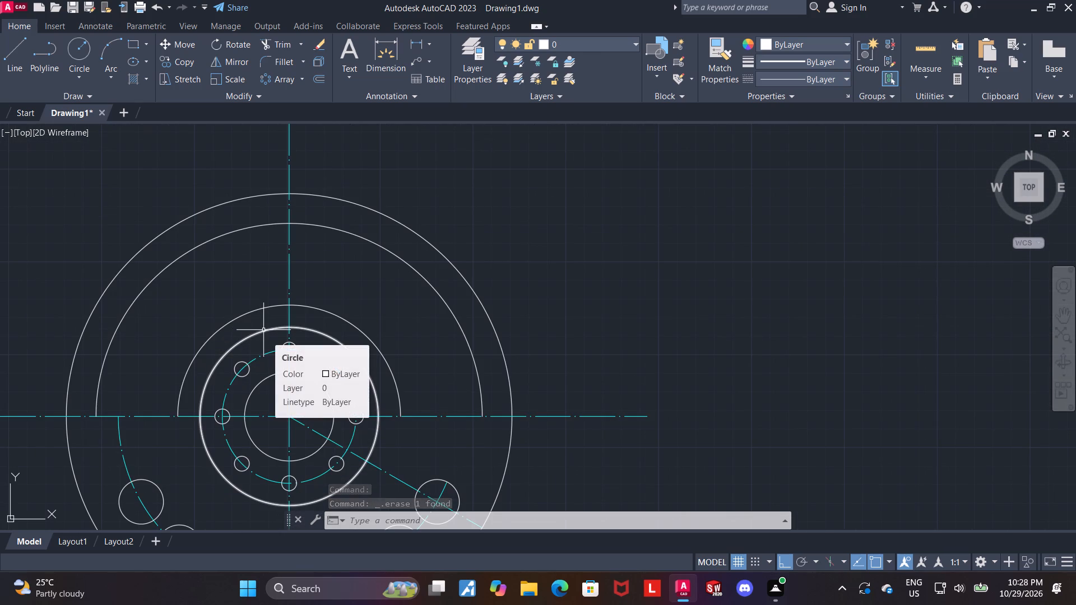
pyautogui.click(20, 40)
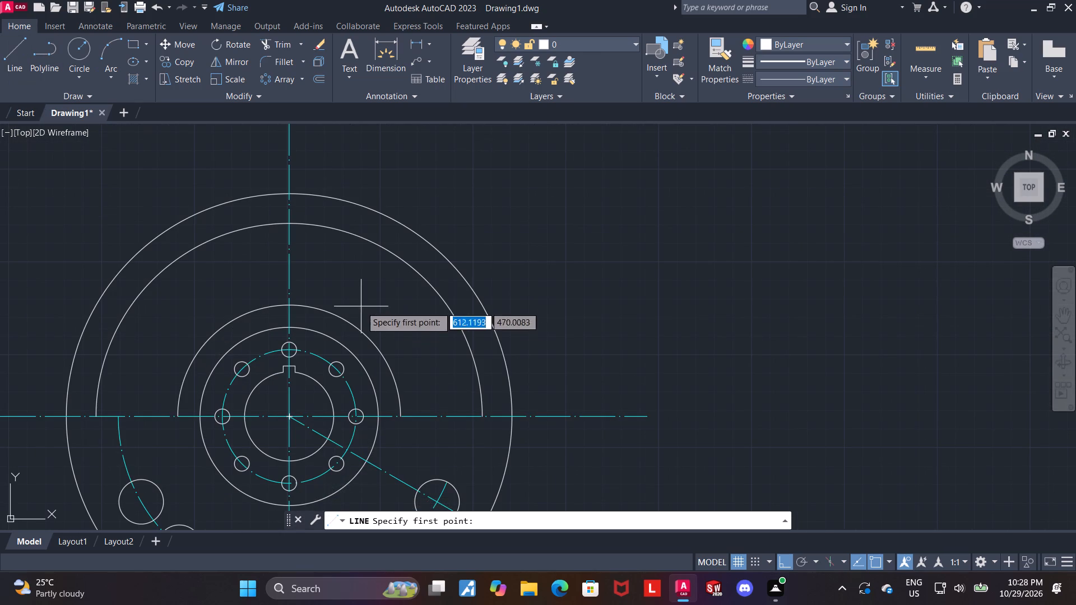
pyautogui.click(290, 418)
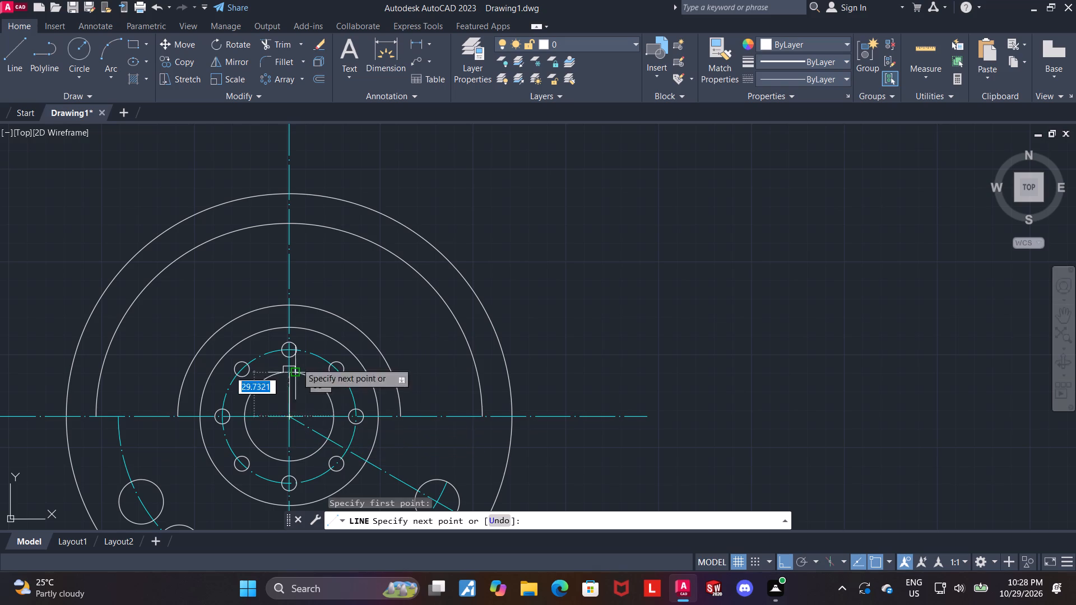
pyautogui.press('F8')
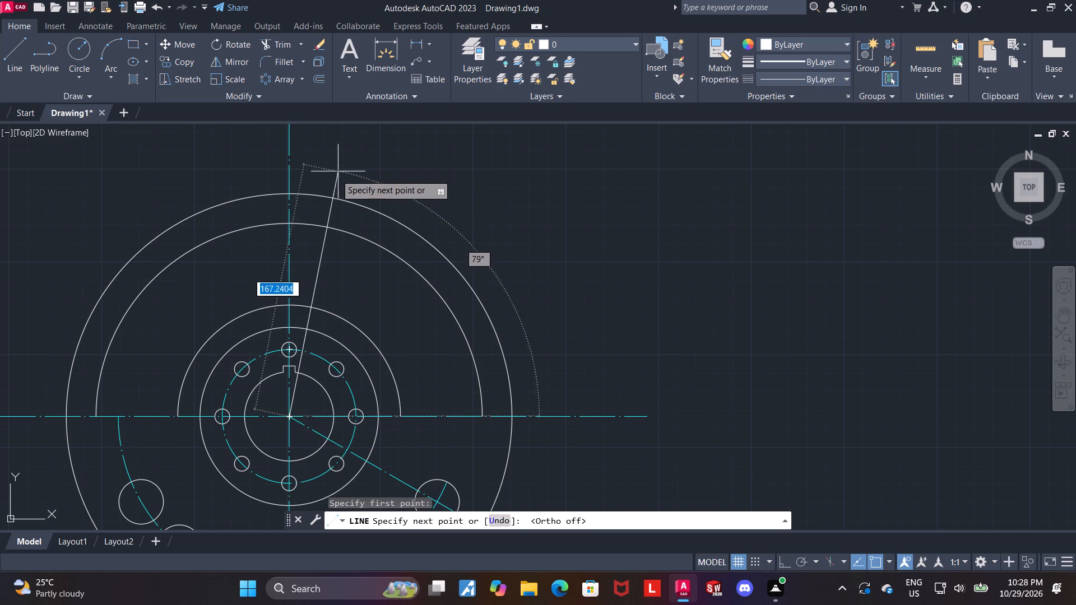
pyautogui.scroll(-1, 335, 196)
pyautogui.scroll(1, 350, 157)
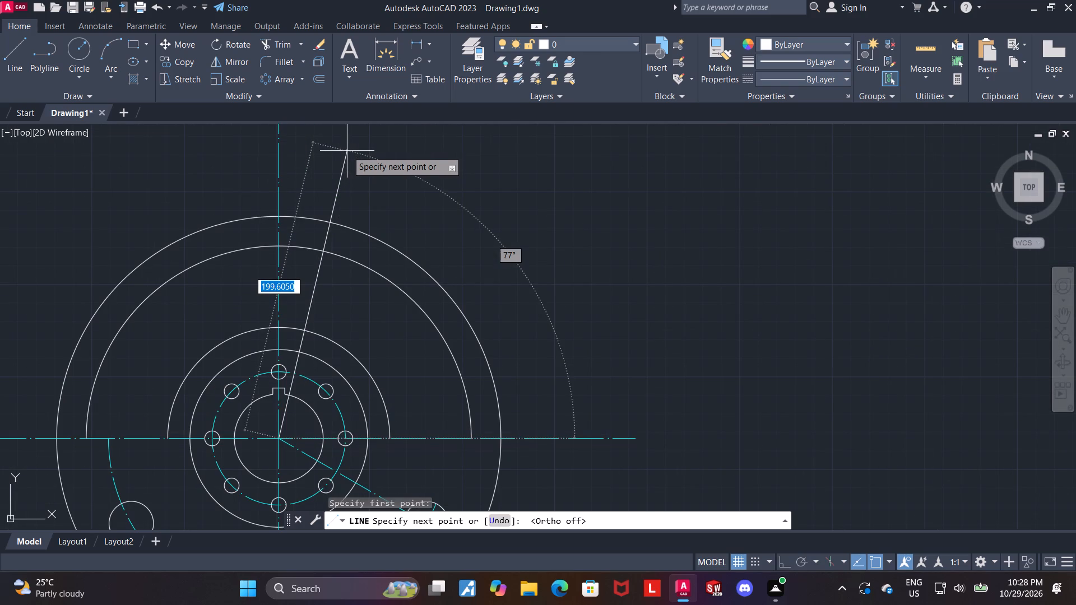
pyautogui.press('Tab')
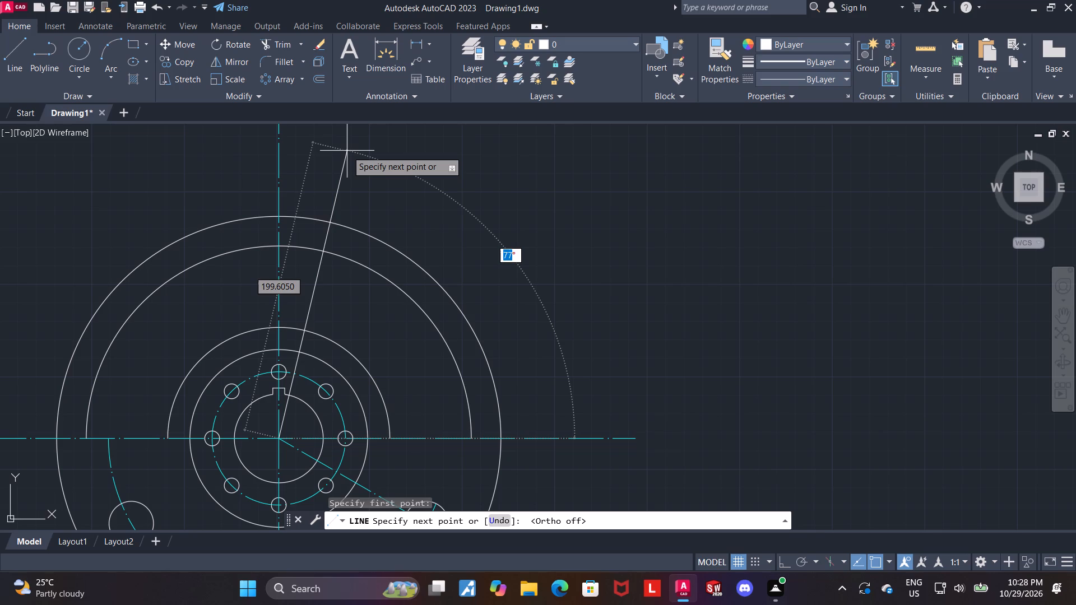
pyautogui.write('75')
pyautogui.press('Return')
pyautogui.press('Escape')
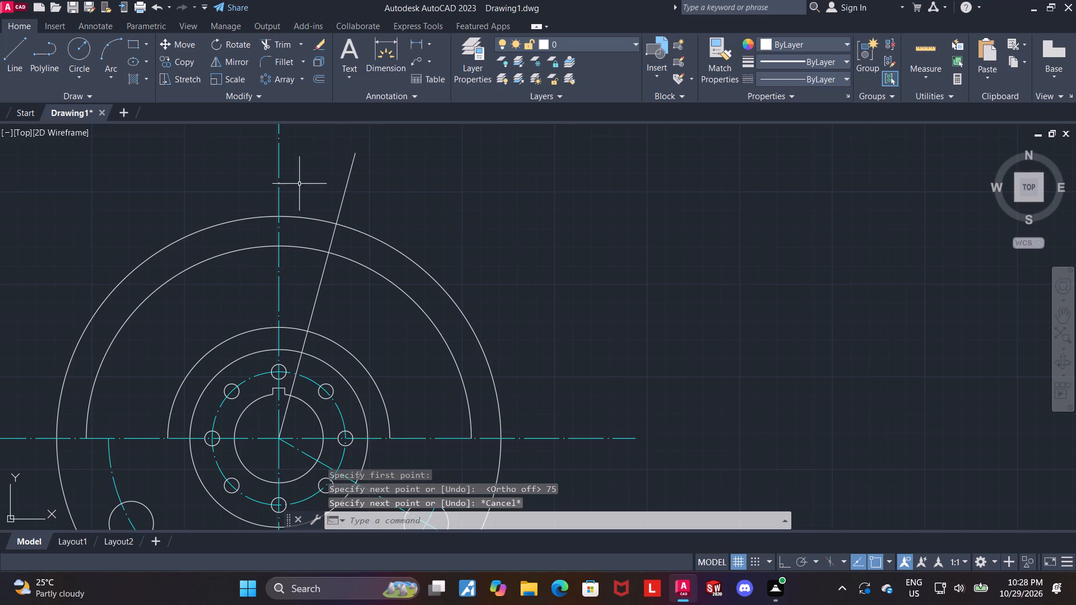
# Draw a line about 243 long from the hub centre at 15° to the horizontal, past the outer circle.
pyautogui.click(5, 53)
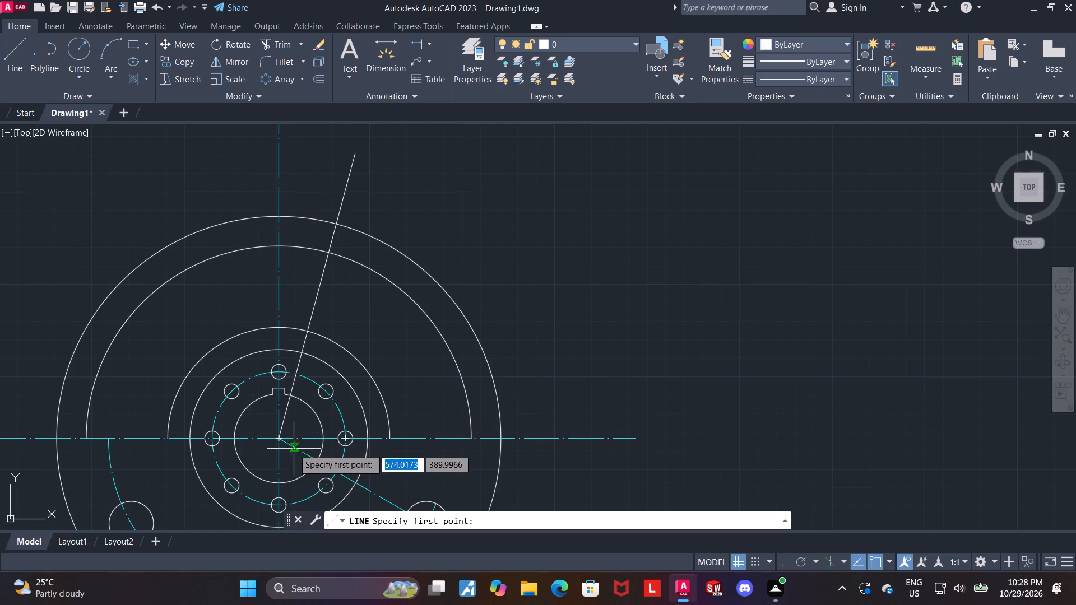
pyautogui.click(276, 439)
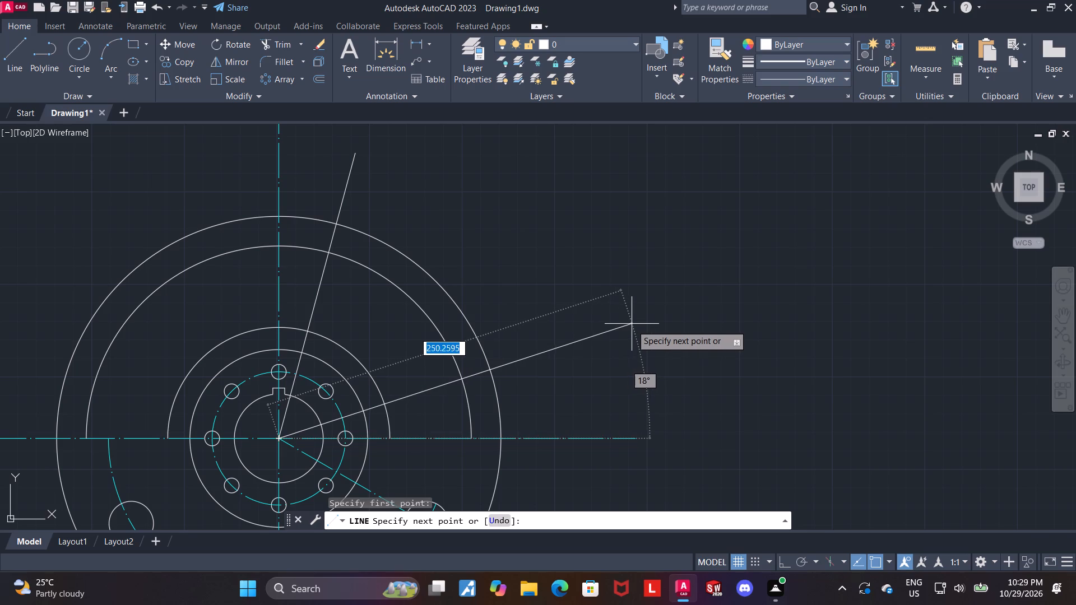
pyautogui.press('1')
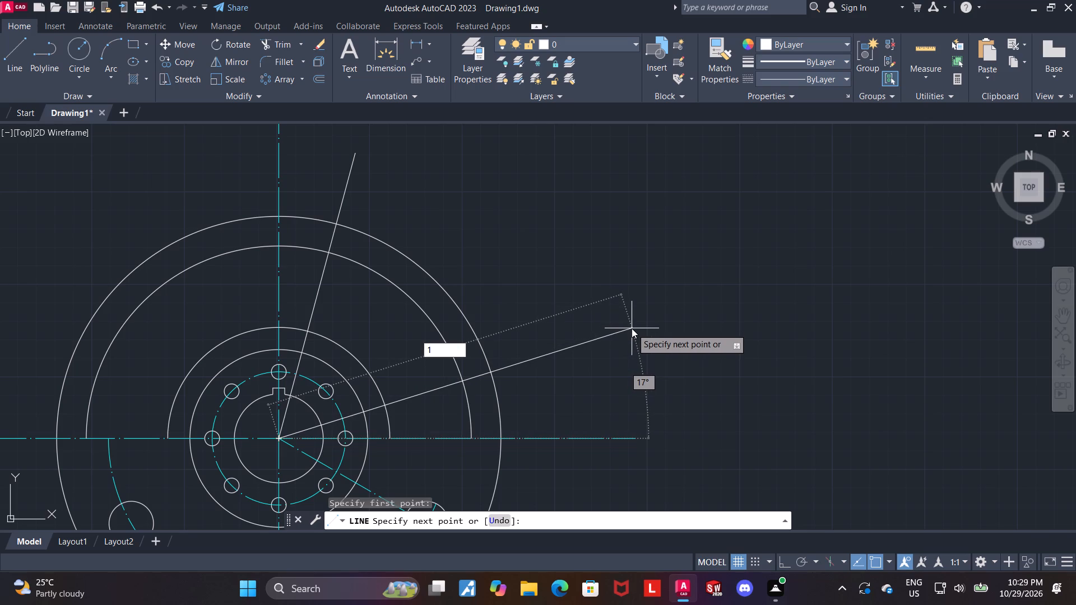
pyautogui.press('BackSpace')
pyautogui.press('Tab')
pyautogui.press('`')
pyautogui.press('Escape')
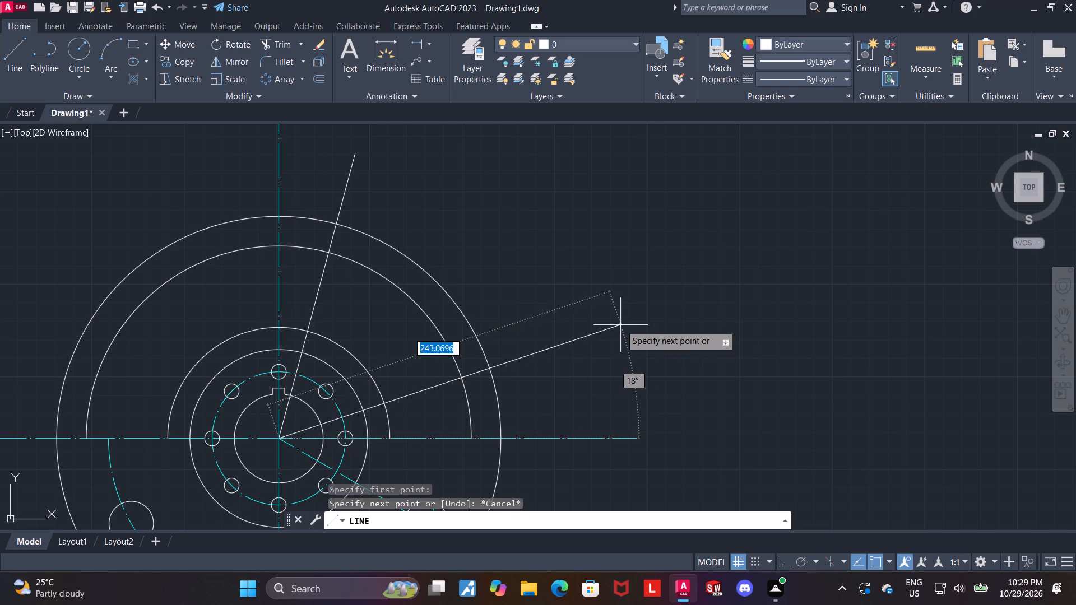
pyautogui.press('Tab')
pyautogui.press('1')
pyautogui.press('5')
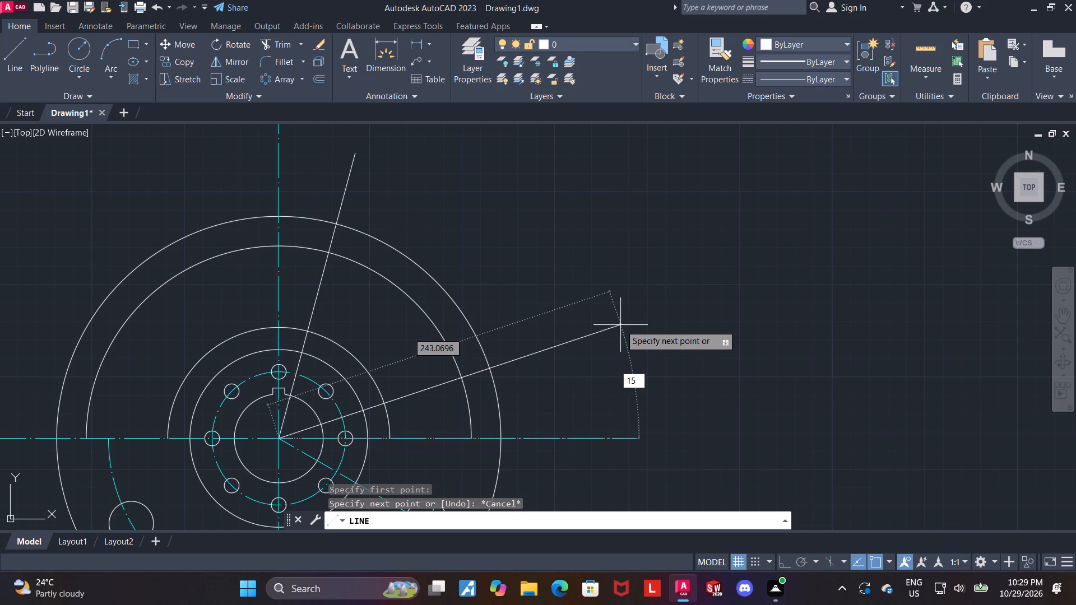
pyautogui.press('Return')
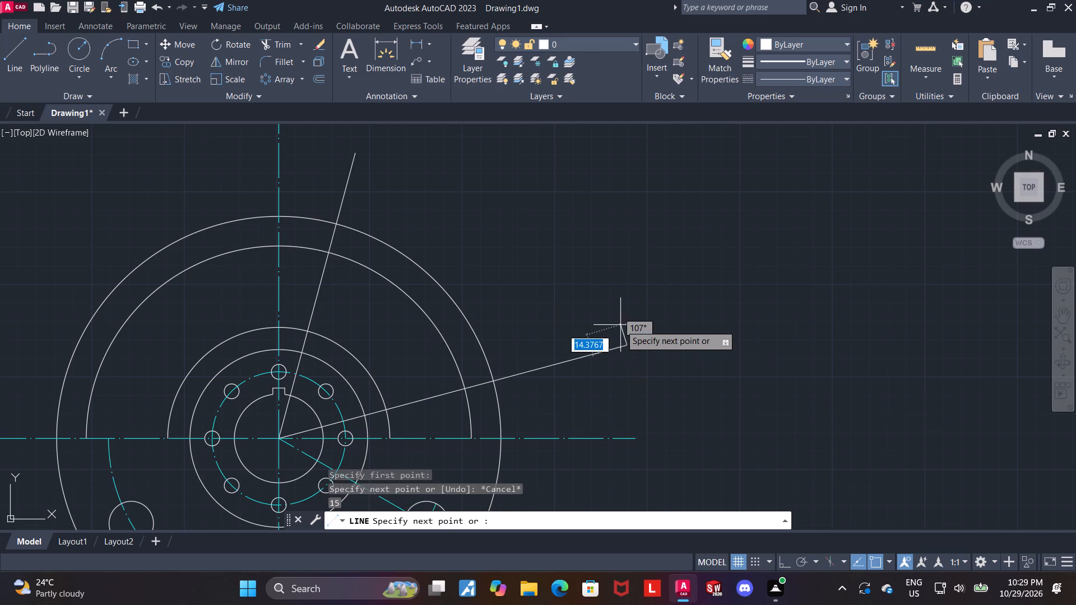
pyautogui.press('Escape')
pyautogui.press('Escape')
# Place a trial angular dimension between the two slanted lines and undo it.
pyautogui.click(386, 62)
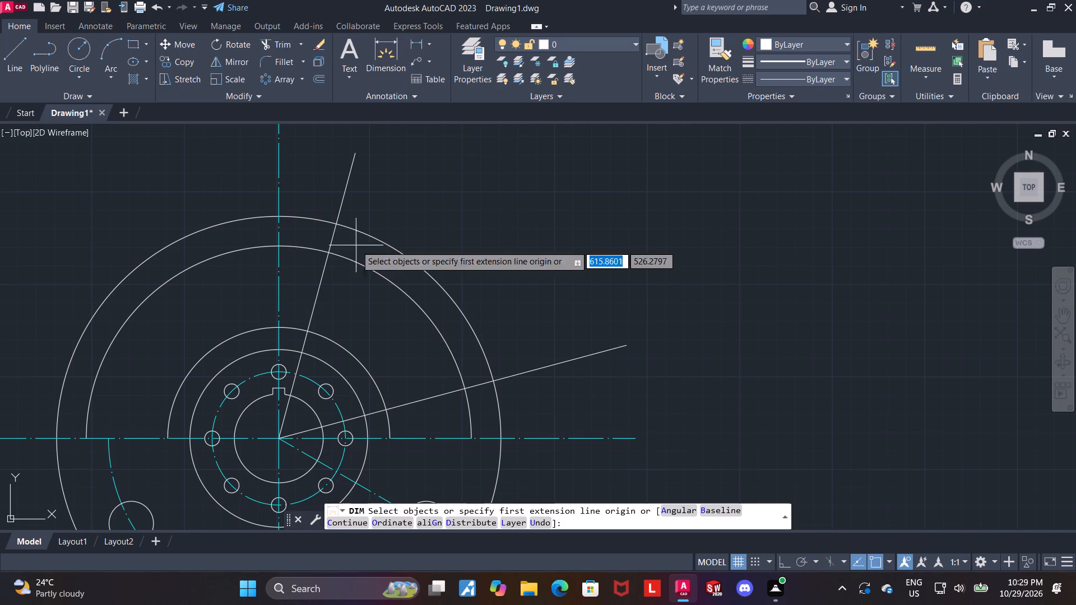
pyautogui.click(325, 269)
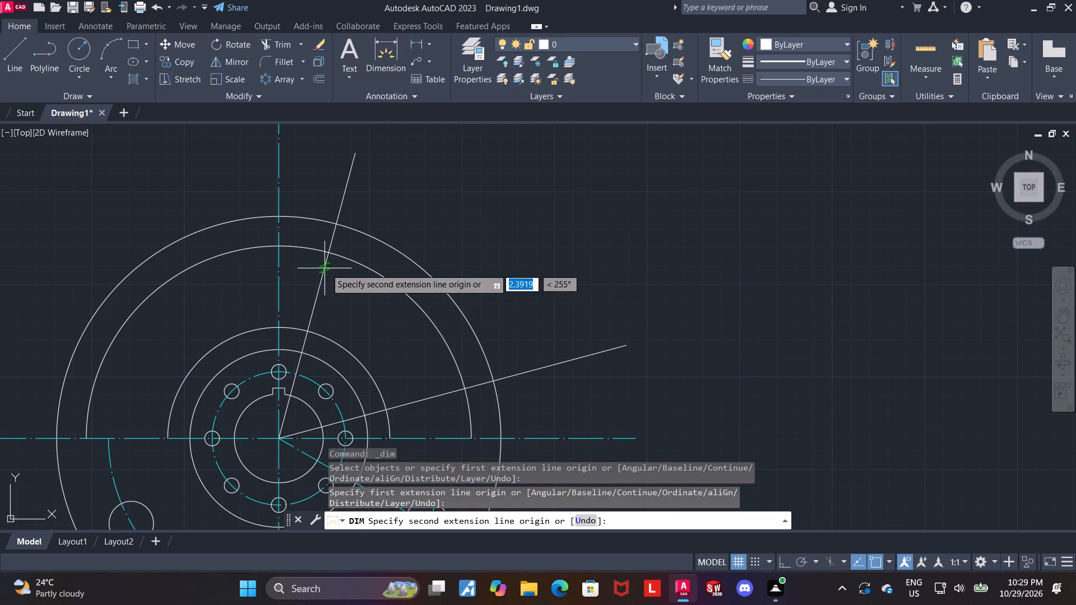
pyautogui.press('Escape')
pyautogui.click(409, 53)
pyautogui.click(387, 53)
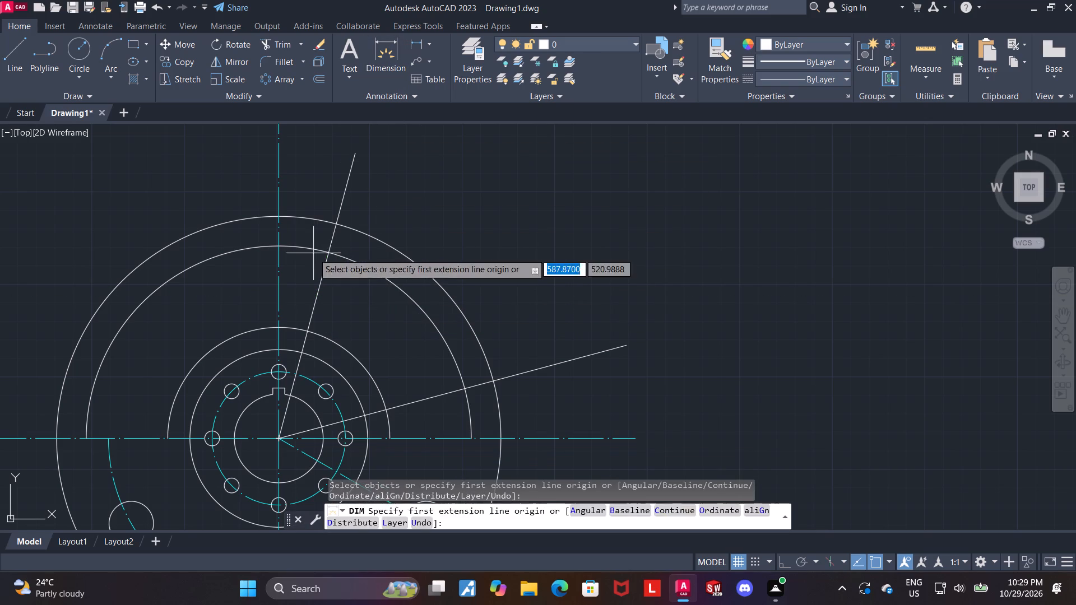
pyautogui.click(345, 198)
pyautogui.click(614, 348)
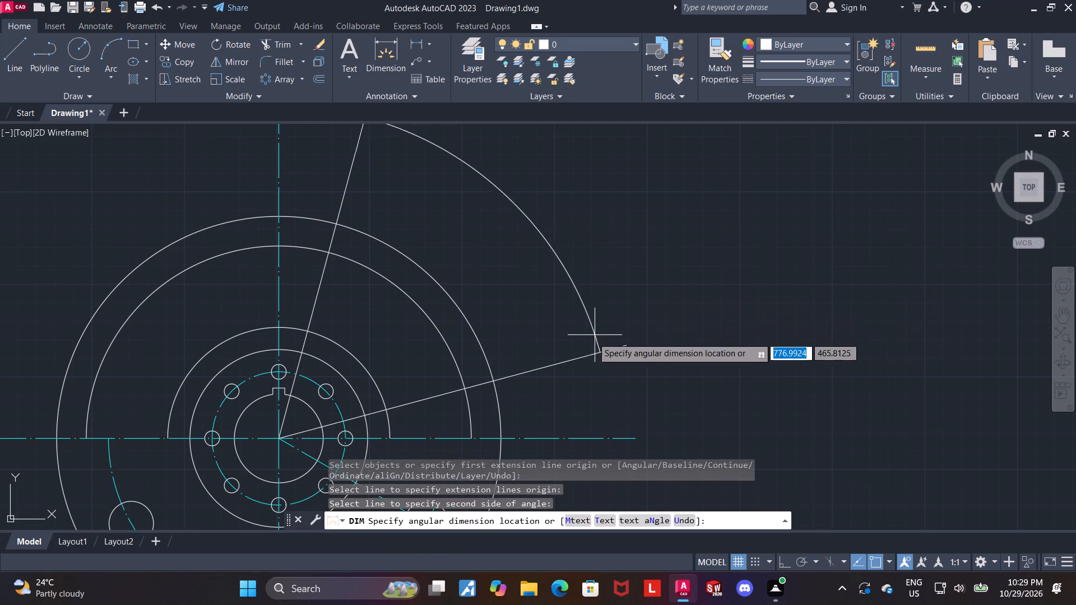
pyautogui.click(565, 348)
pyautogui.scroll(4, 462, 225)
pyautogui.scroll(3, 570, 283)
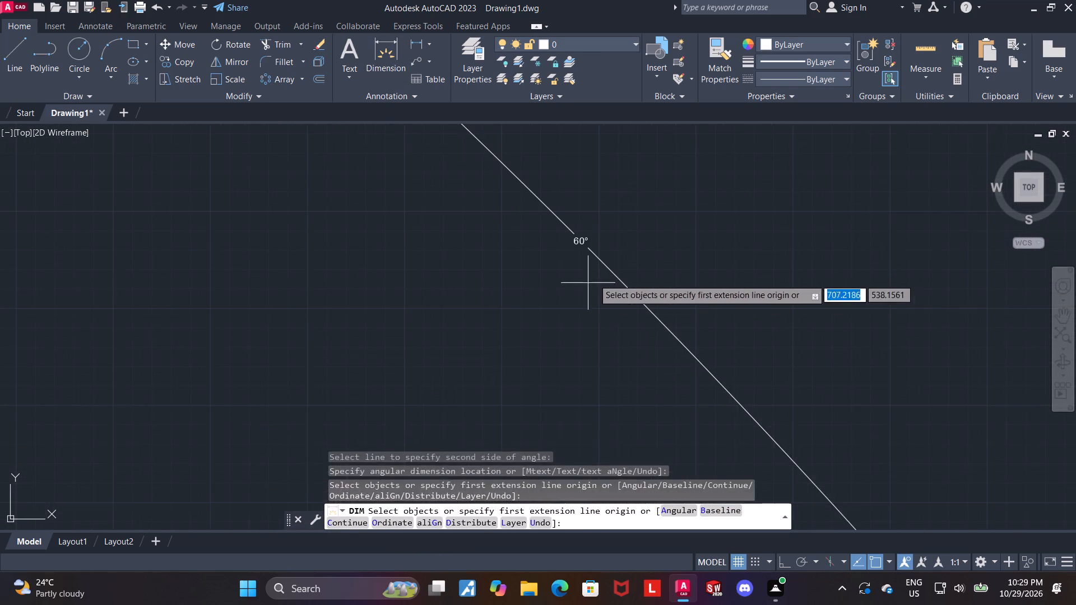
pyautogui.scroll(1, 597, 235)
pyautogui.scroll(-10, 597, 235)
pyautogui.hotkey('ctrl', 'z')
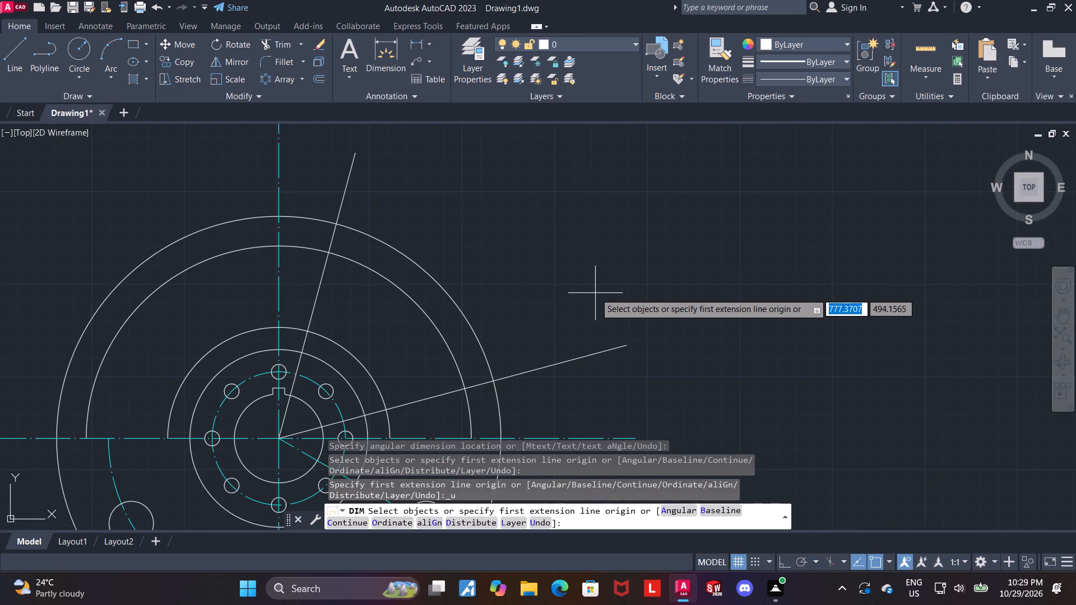
# Trim the radius-75 and radius-130 arcs between the vertical centre line and 75° line, and between the 15° line and horizontal centre line.
pyautogui.scroll(-2, 595, 293)
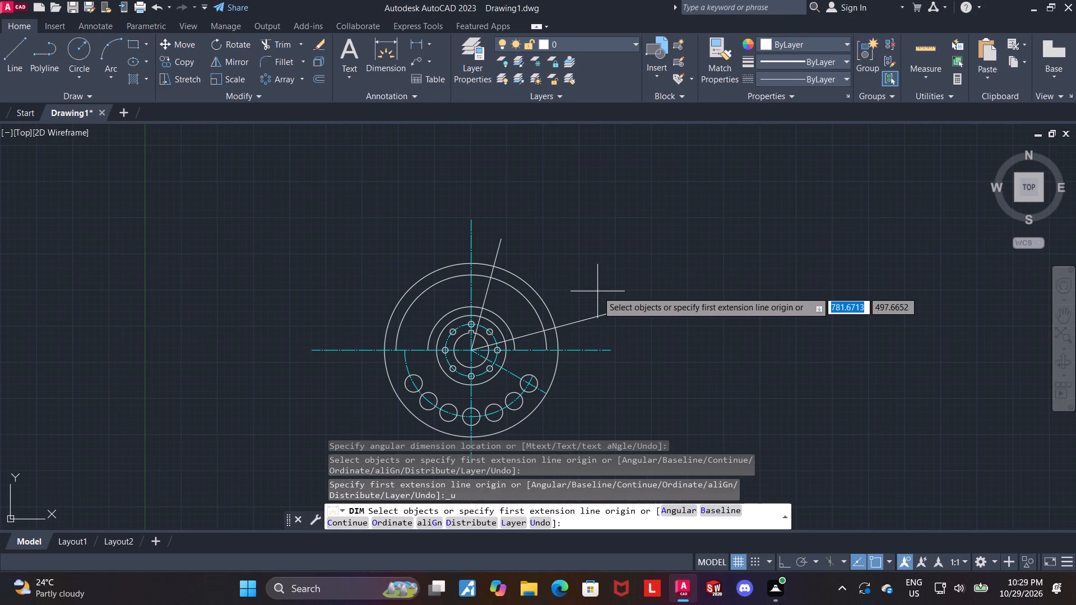
pyautogui.scroll(1, 560, 331)
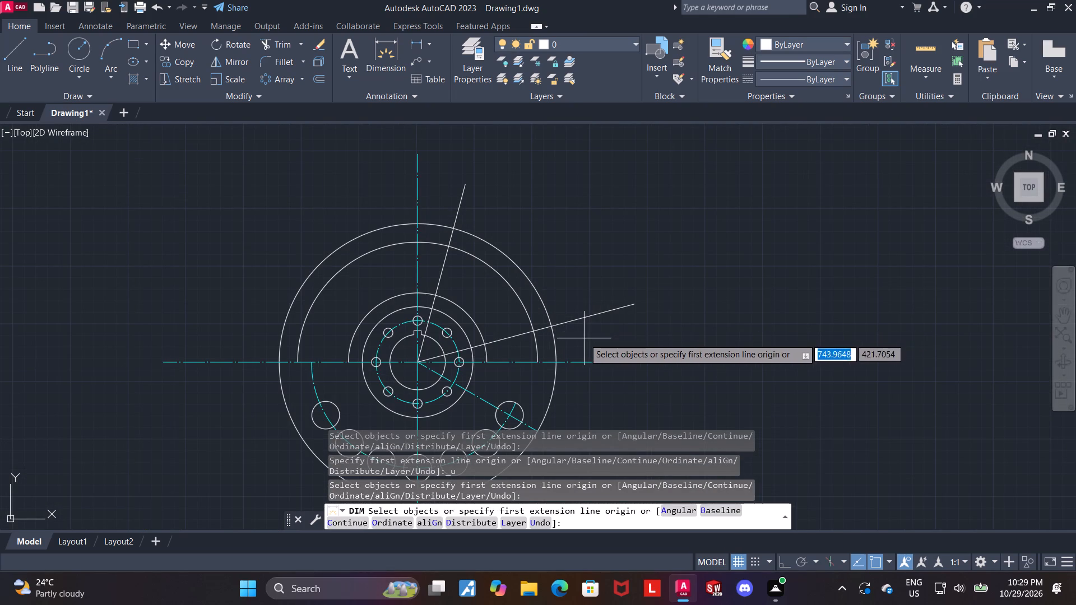
pyautogui.moveTo(595, 336); pyautogui.dragTo(606, 325, button='middle')
pyautogui.scroll(1, 415, 361)
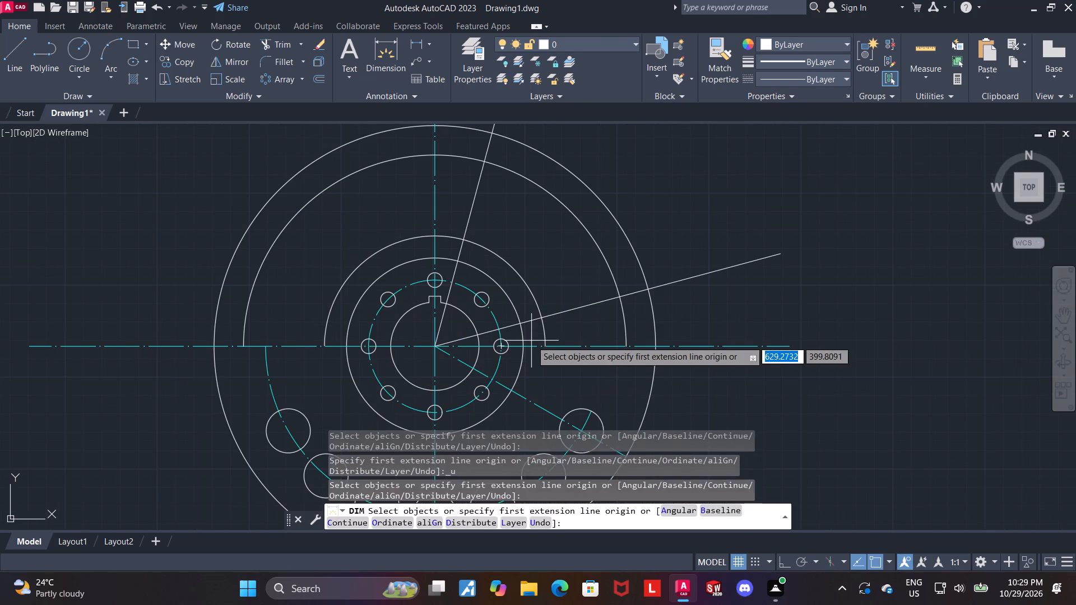
pyautogui.moveTo(594, 228); pyautogui.dragTo(553, 326, button='middle')
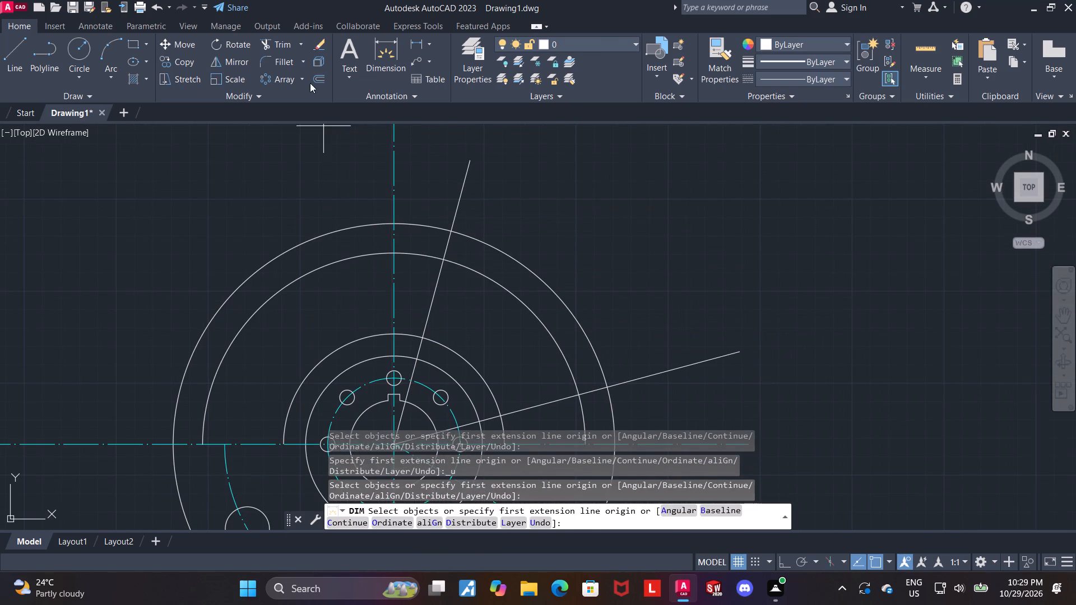
pyautogui.click(277, 43)
pyautogui.moveTo(421, 241); pyautogui.dragTo(407, 332)
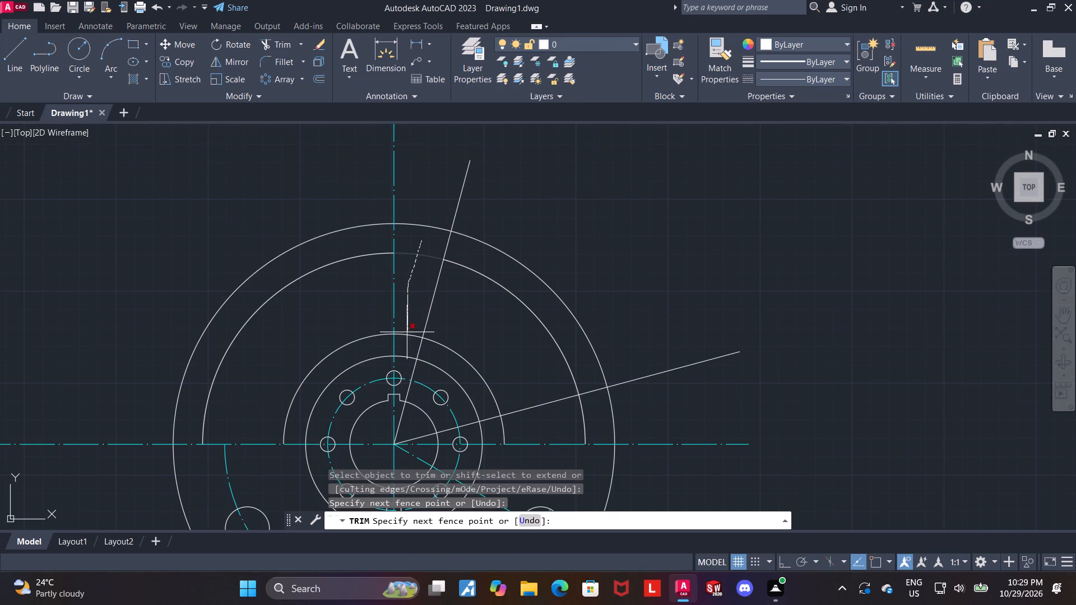
pyautogui.moveTo(407, 332); pyautogui.dragTo(404, 337)
pyautogui.moveTo(492, 433); pyautogui.dragTo(581, 428)
pyautogui.moveTo(581, 428); pyautogui.dragTo(587, 425)
# Trim the ends of the 15° and 75° lines that extend beyond the outer circle.
pyautogui.moveTo(681, 400); pyautogui.dragTo(635, 303)
pyautogui.moveTo(507, 206); pyautogui.dragTo(413, 187)
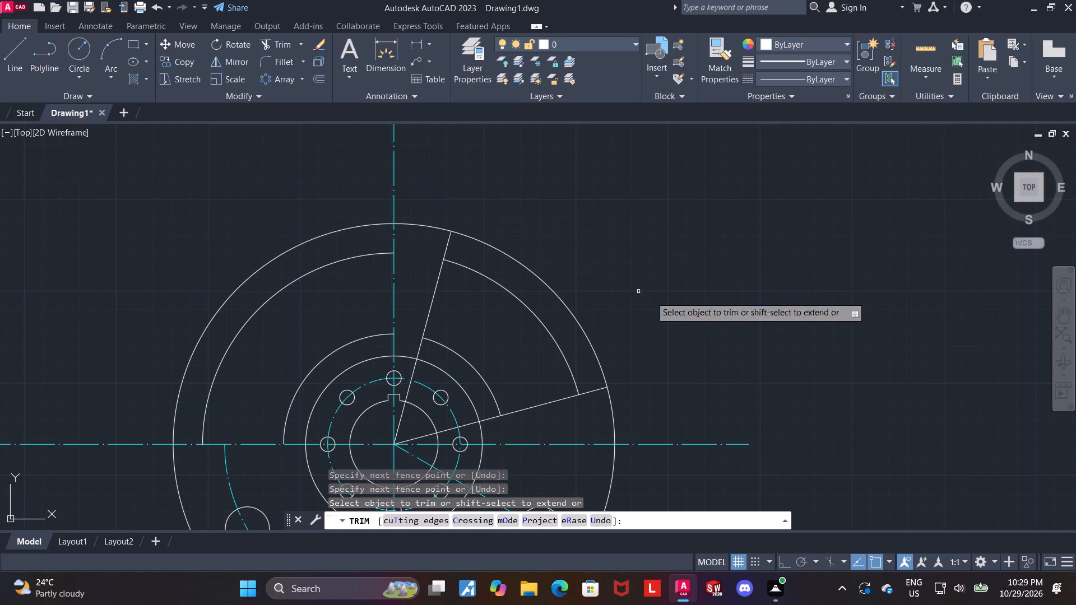
# Fillet the corner between the 75° line and the radius-130 arc with radius 10.
pyautogui.press('Escape')
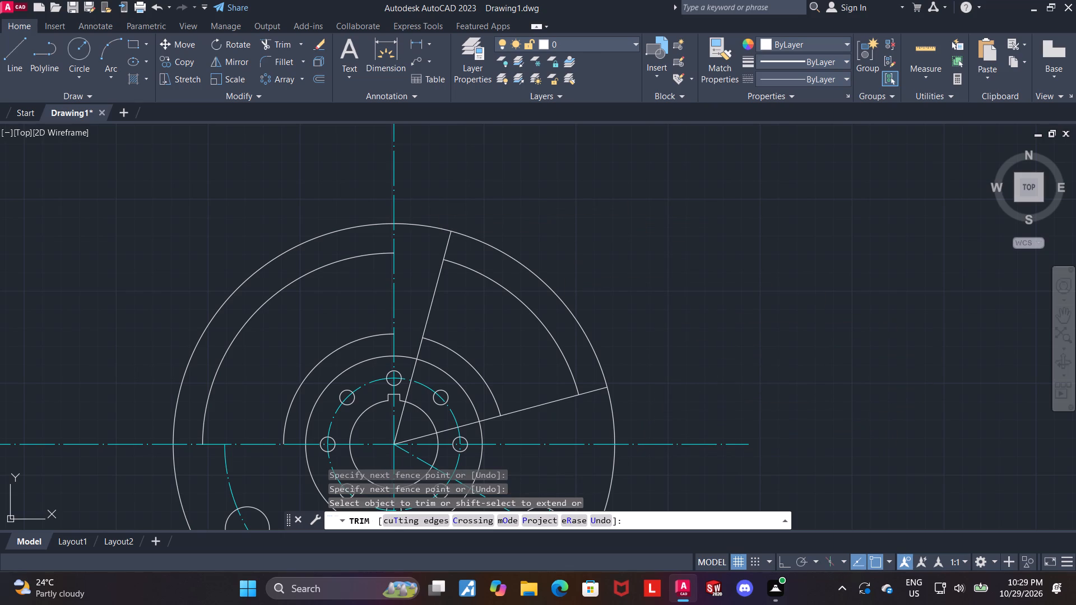
pyautogui.press('Escape')
pyautogui.press('Escape')
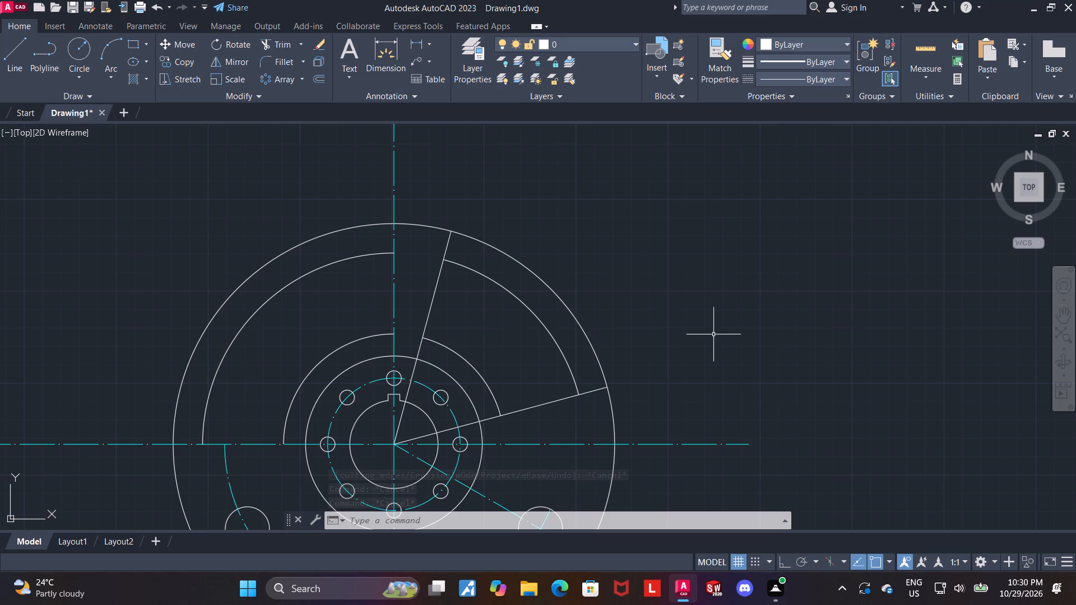
pyautogui.press('f')
pyautogui.press('Return')
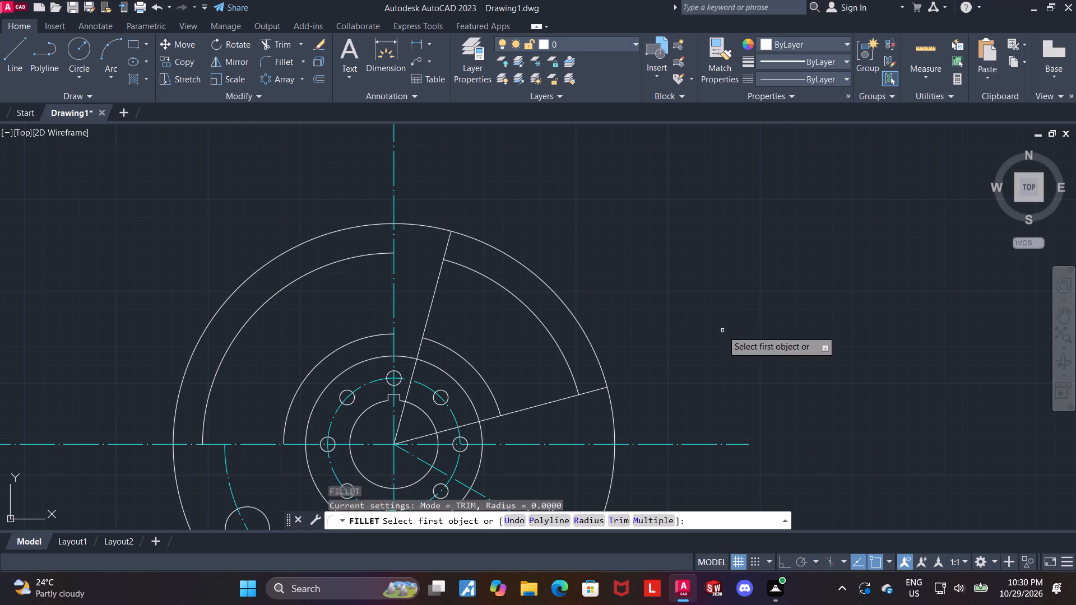
pyautogui.press('r')
pyautogui.press('Return')
pyautogui.write('10')
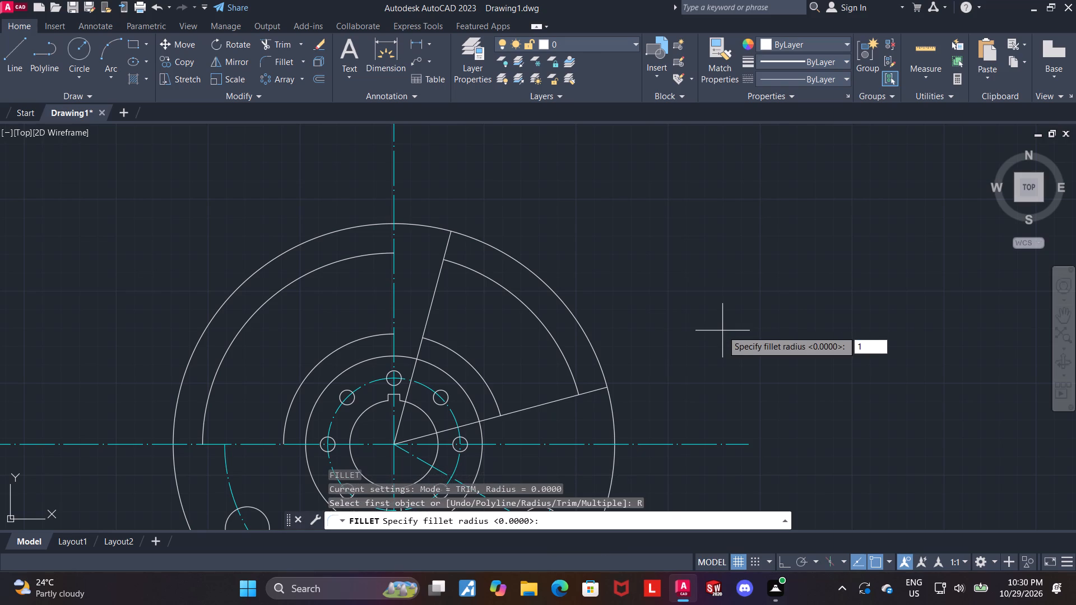
pyautogui.press('Return')
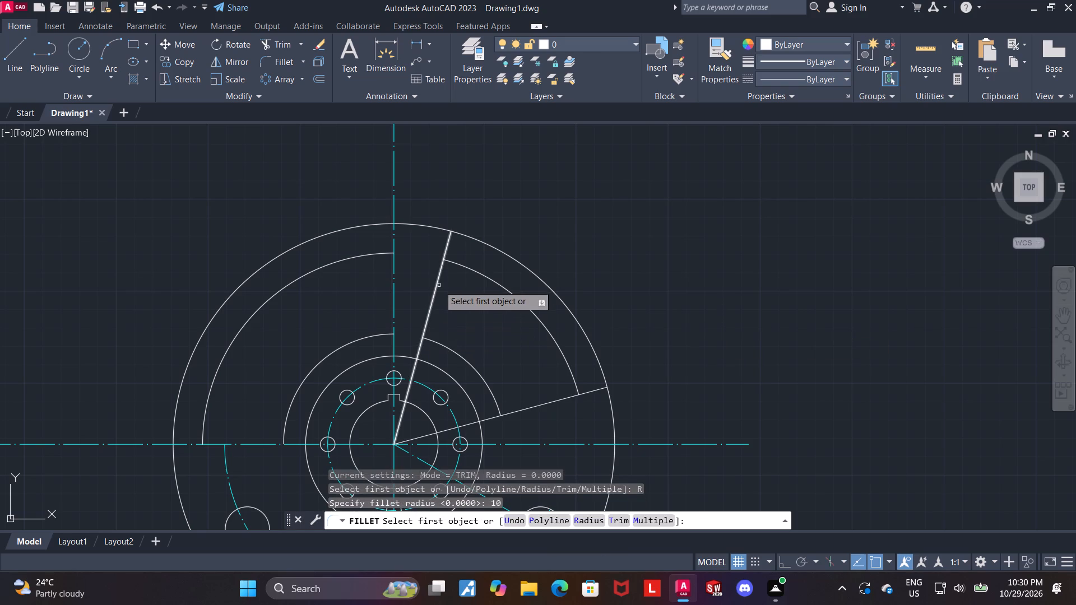
pyautogui.click(439, 276)
pyautogui.click(462, 263)
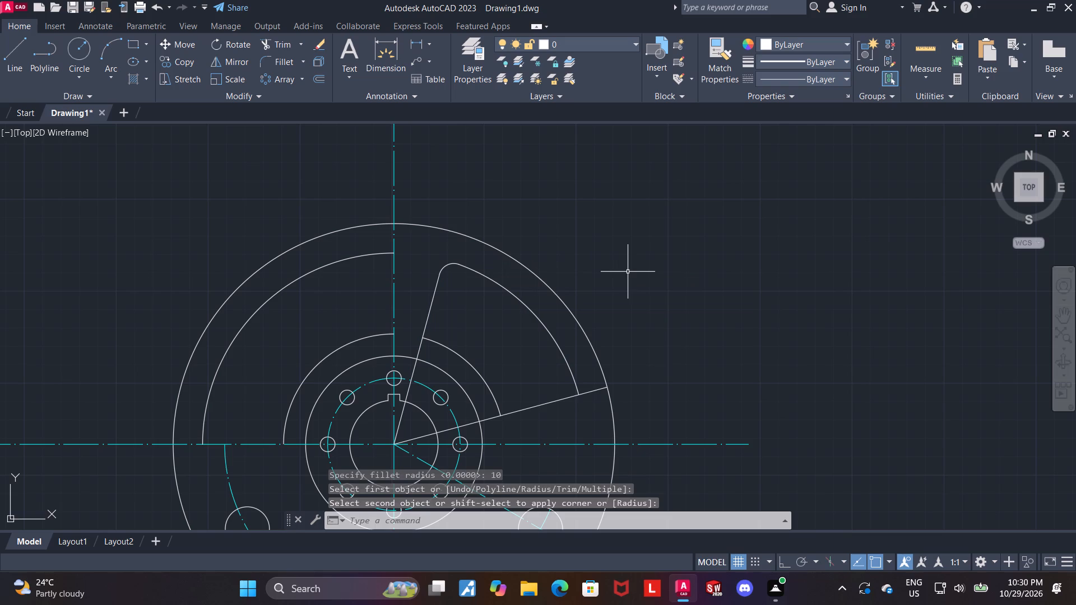
# Fillet the corner between the radius-75 arc and the 75° line with radius 10.
pyautogui.press('f')
pyautogui.press('Return')
pyautogui.press('r')
pyautogui.press('Return')
pyautogui.press('Return')
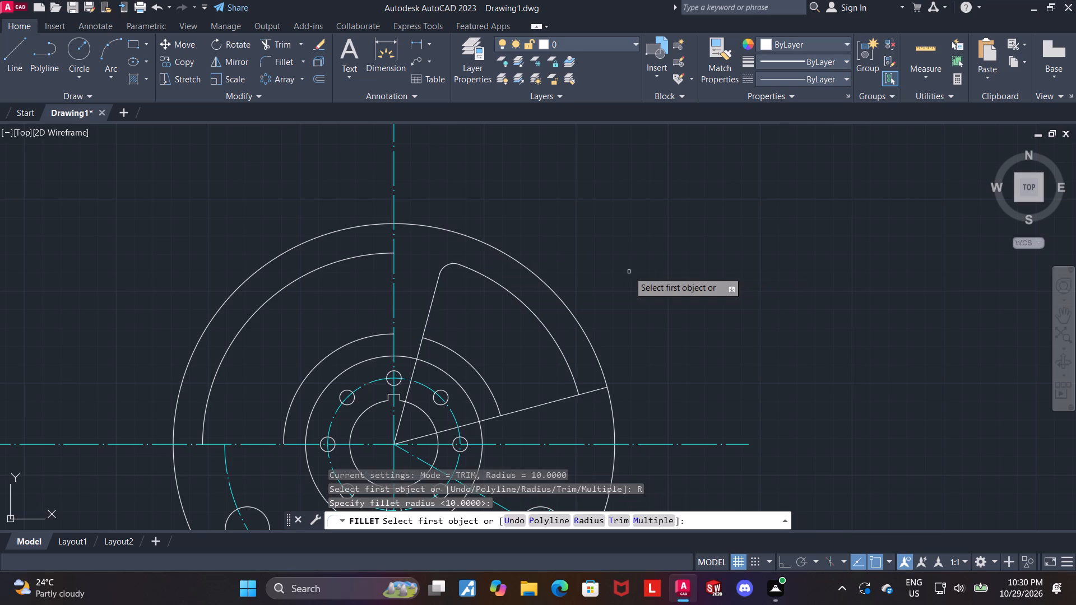
pyautogui.click(450, 348)
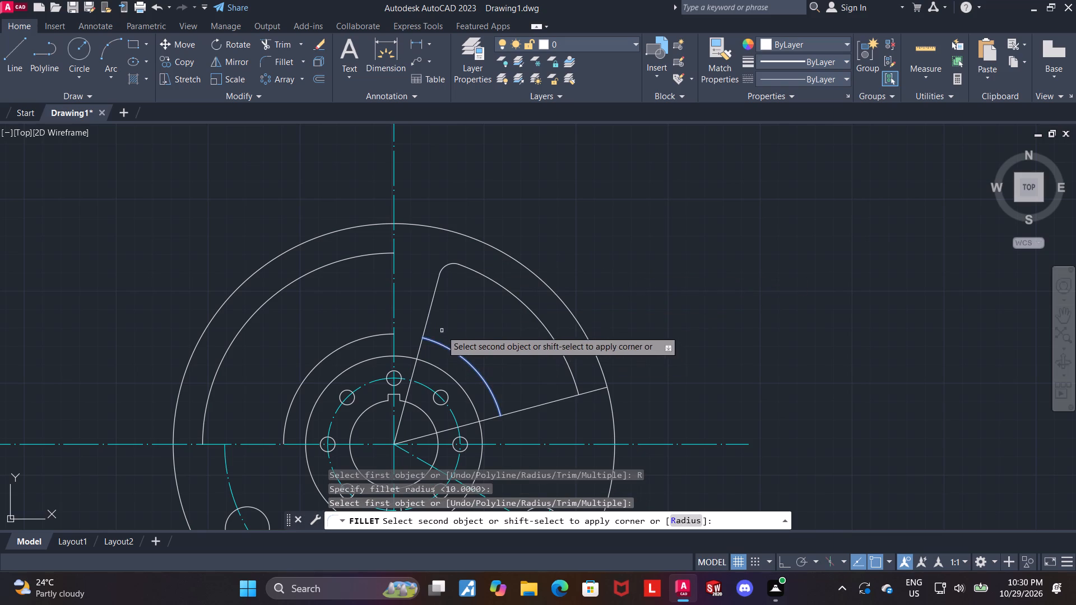
pyautogui.click(428, 314)
# Fillet the corner between the radius-75 arc and the 15° line with radius 10.
pyautogui.press('f')
pyautogui.press('Return')
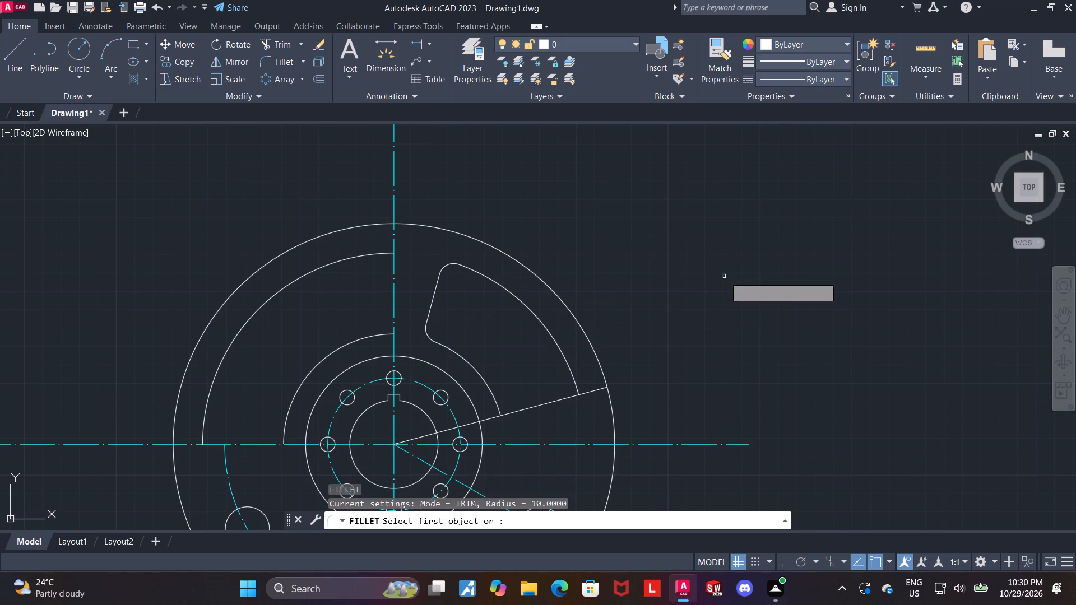
pyautogui.press('r')
pyautogui.press('Return')
pyautogui.press('Return')
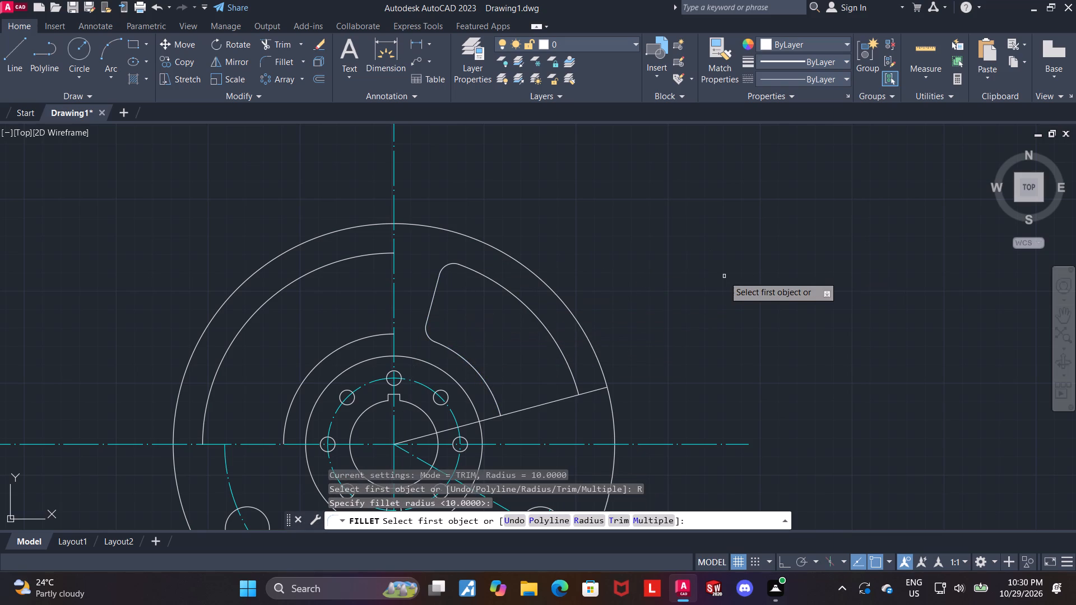
pyautogui.click(493, 398)
pyautogui.click(524, 412)
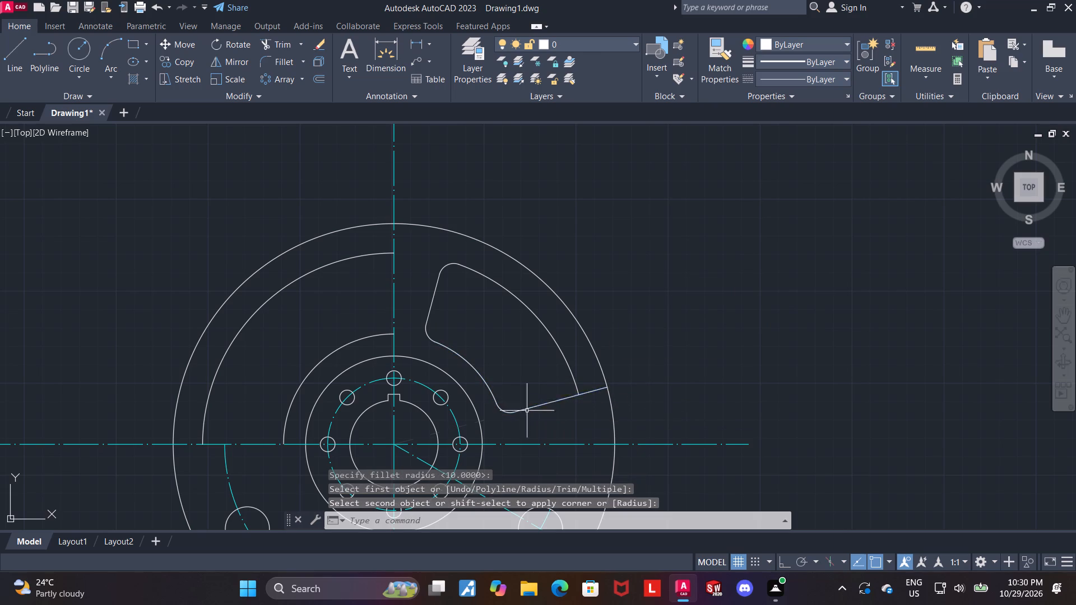
# Fillet the window's last corner, between the 15° line and the radius-130 arc, with radius 10.
pyautogui.press('f')
pyautogui.press('Return')
pyautogui.press('r')
pyautogui.press('Return')
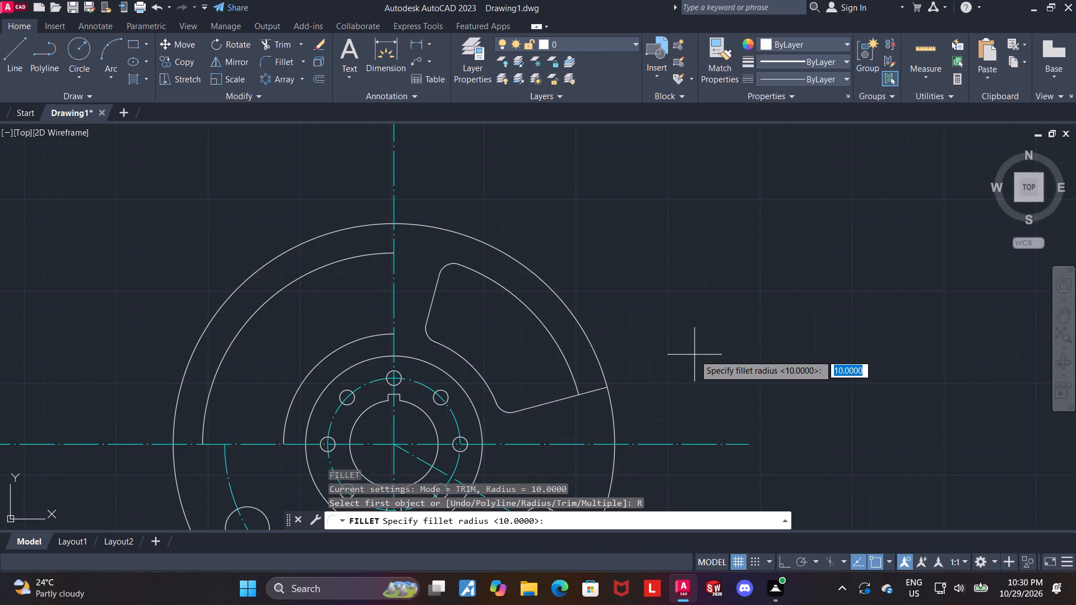
pyautogui.press('Return')
pyautogui.click(562, 399)
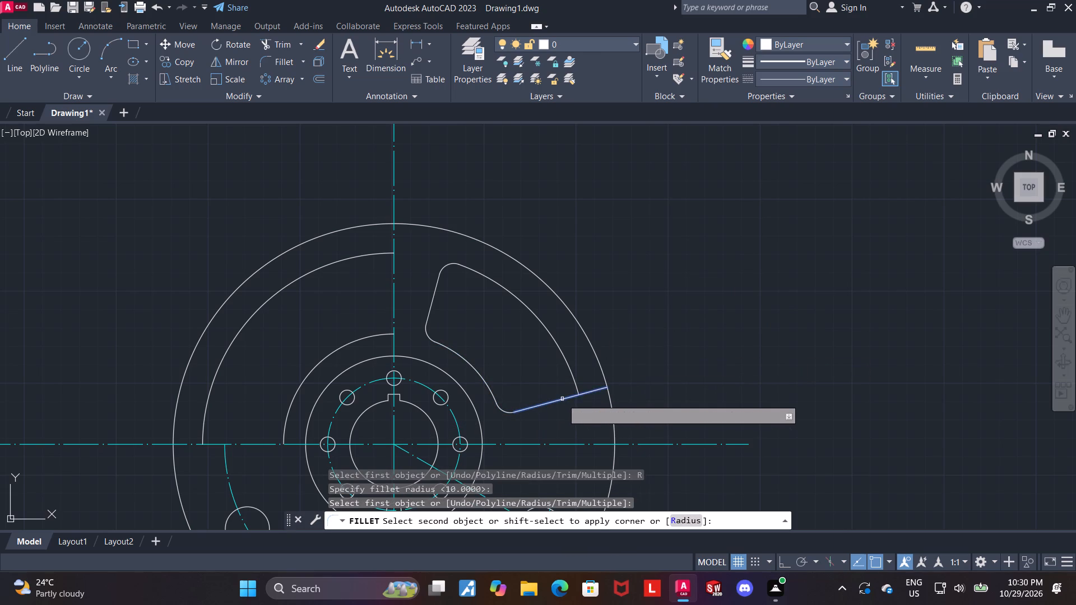
pyautogui.click(576, 380)
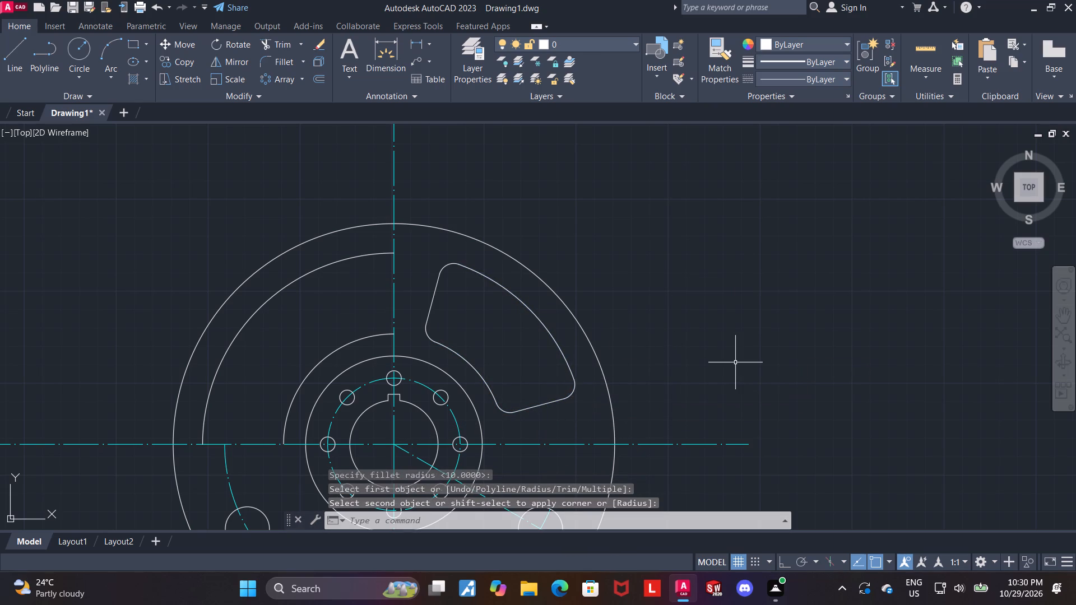
# Draw a line about 183 long from the hub centre at 105°, past the outer circle.
pyautogui.click(7, 40)
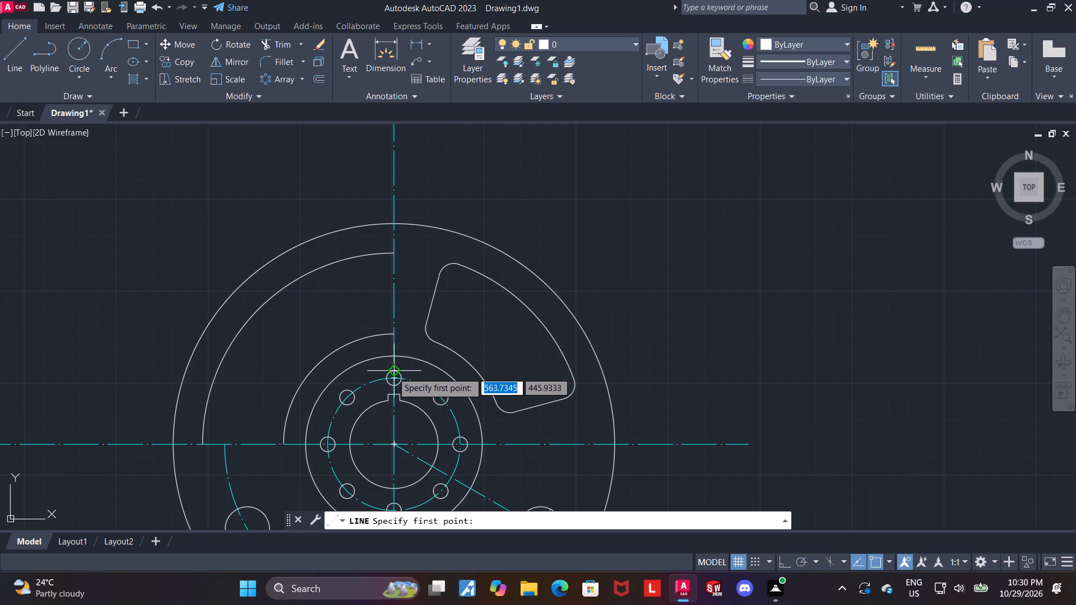
pyautogui.click(393, 442)
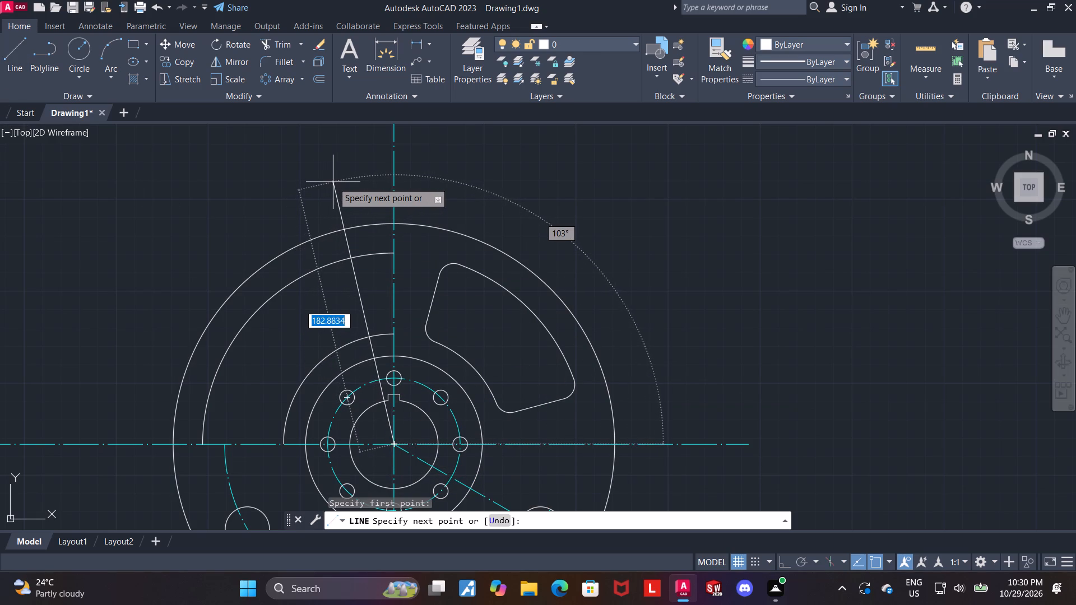
pyautogui.press('Tab')
pyautogui.write('105')
pyautogui.press('Return')
pyautogui.press('Escape')
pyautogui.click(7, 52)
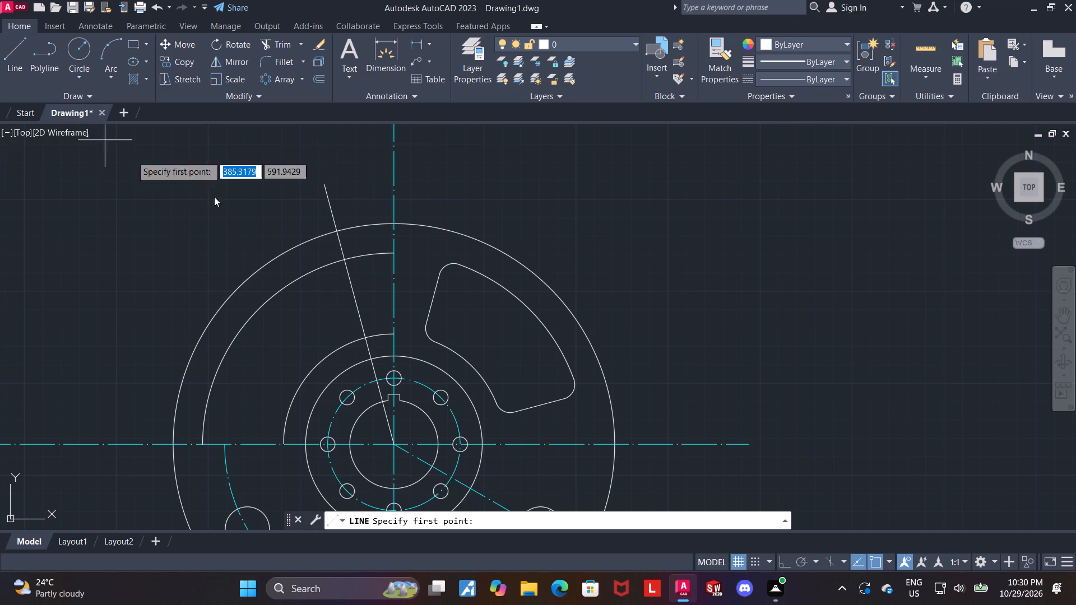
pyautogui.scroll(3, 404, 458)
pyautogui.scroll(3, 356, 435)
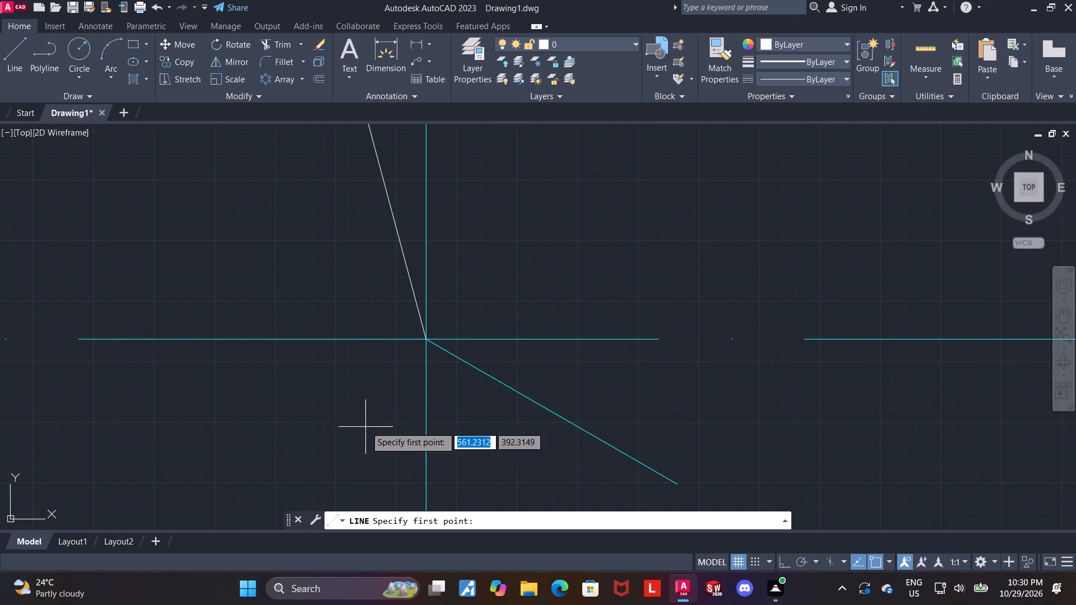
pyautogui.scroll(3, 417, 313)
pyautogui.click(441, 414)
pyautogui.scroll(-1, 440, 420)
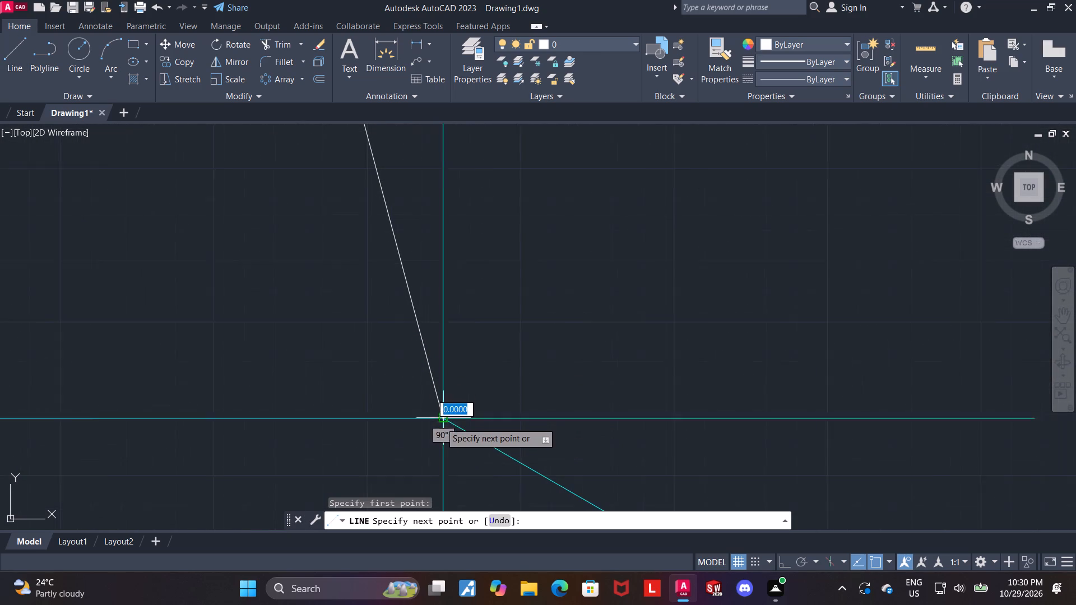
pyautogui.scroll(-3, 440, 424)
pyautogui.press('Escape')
# Draw a line about 183 long from the hub centre at 165°, past the outer circle.
pyautogui.scroll(5, 445, 447)
pyautogui.scroll(2, 375, 274)
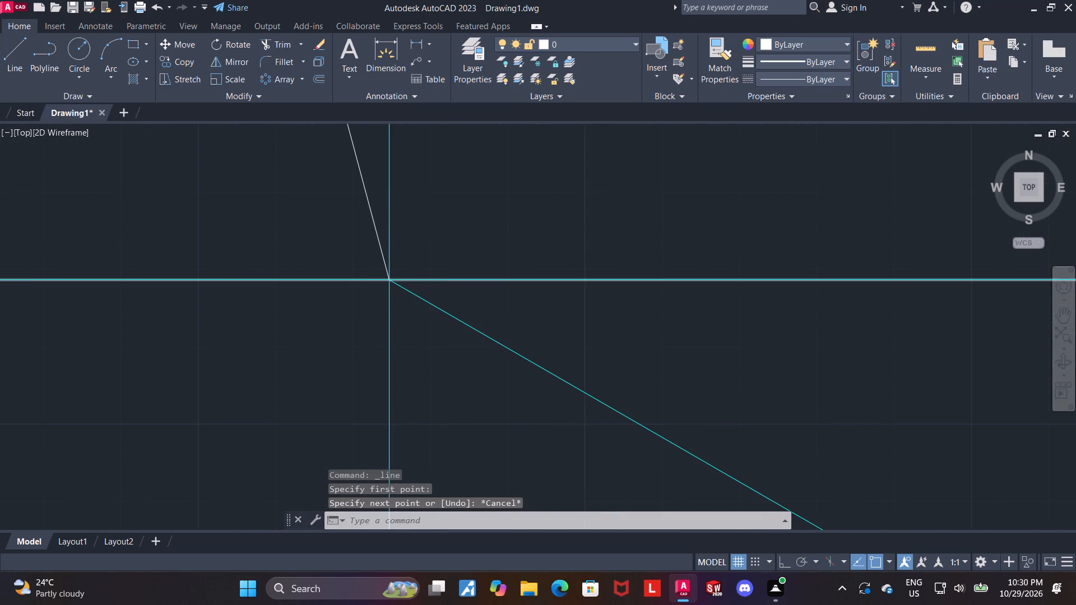
pyautogui.click(16, 53)
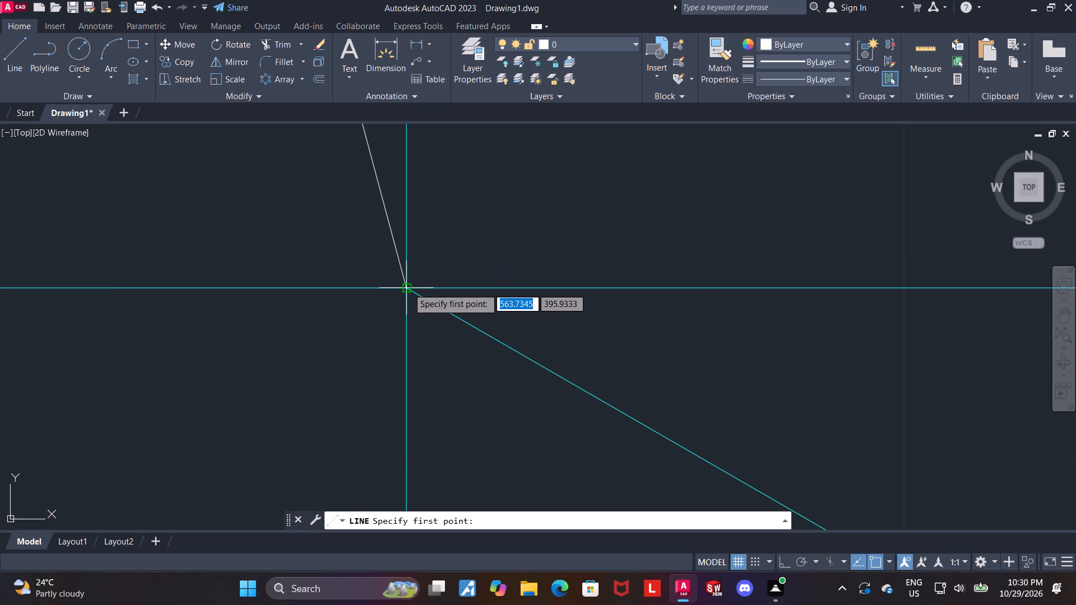
pyautogui.click(408, 287)
pyautogui.scroll(-13, 384, 337)
pyautogui.scroll(2, 239, 296)
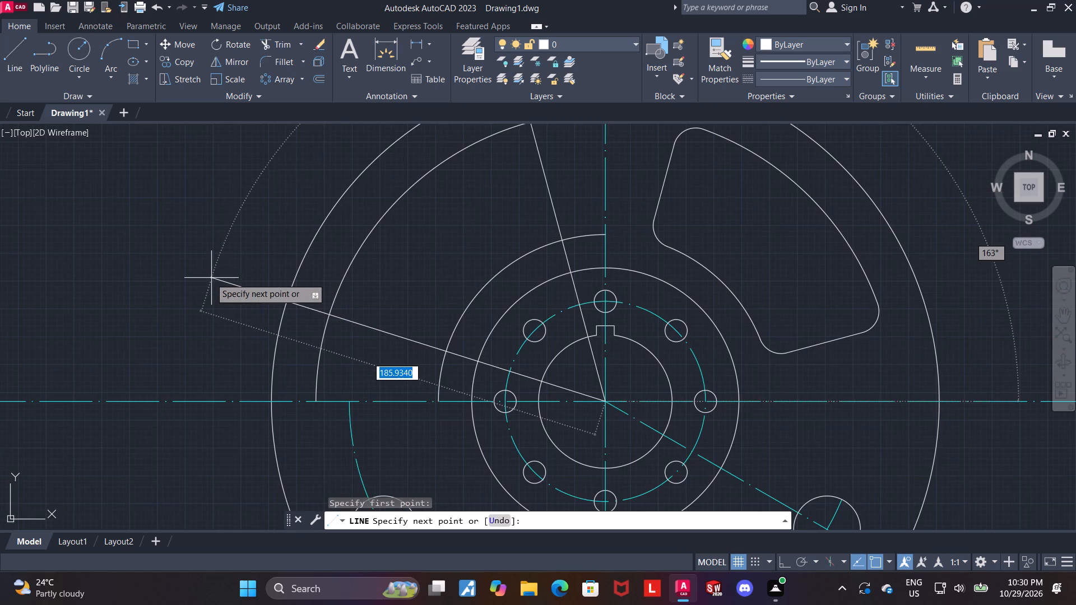
pyautogui.press('Tab')
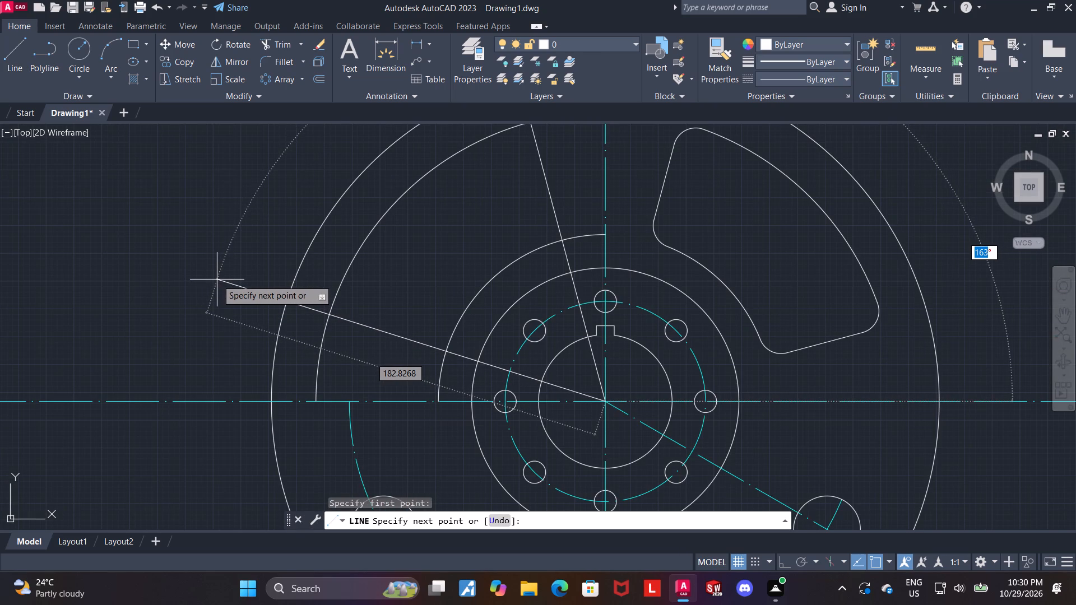
pyautogui.write('165')
pyautogui.press('Return')
pyautogui.press('Escape')
# Trim the end of the 165° line that extends beyond the outer circle.
pyautogui.scroll(-1, 280, 306)
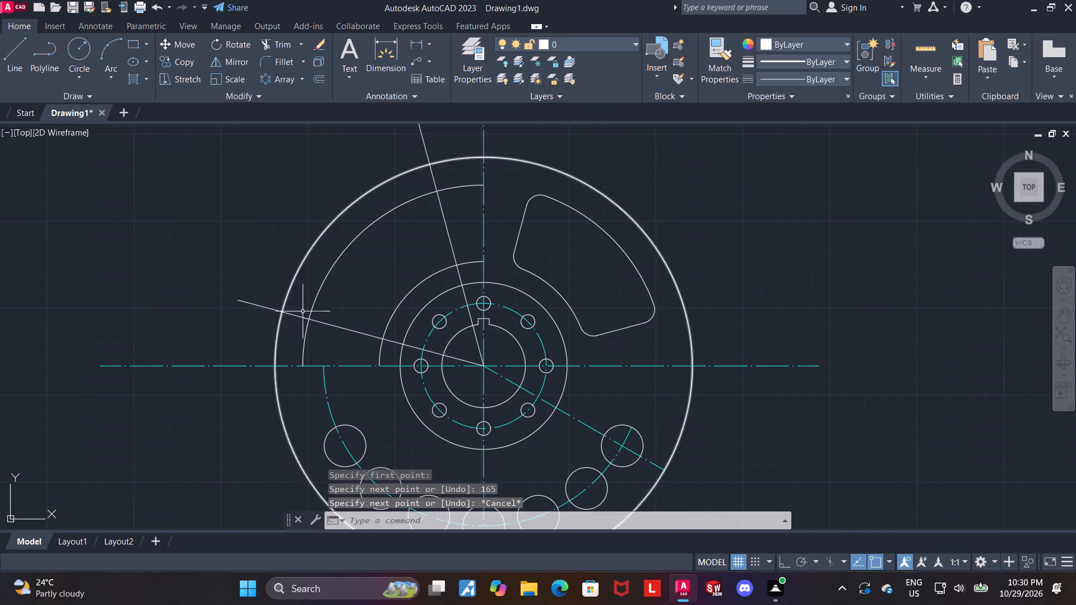
pyautogui.moveTo(291, 325); pyautogui.dragTo(205, 340, button='middle')
pyautogui.click(276, 44)
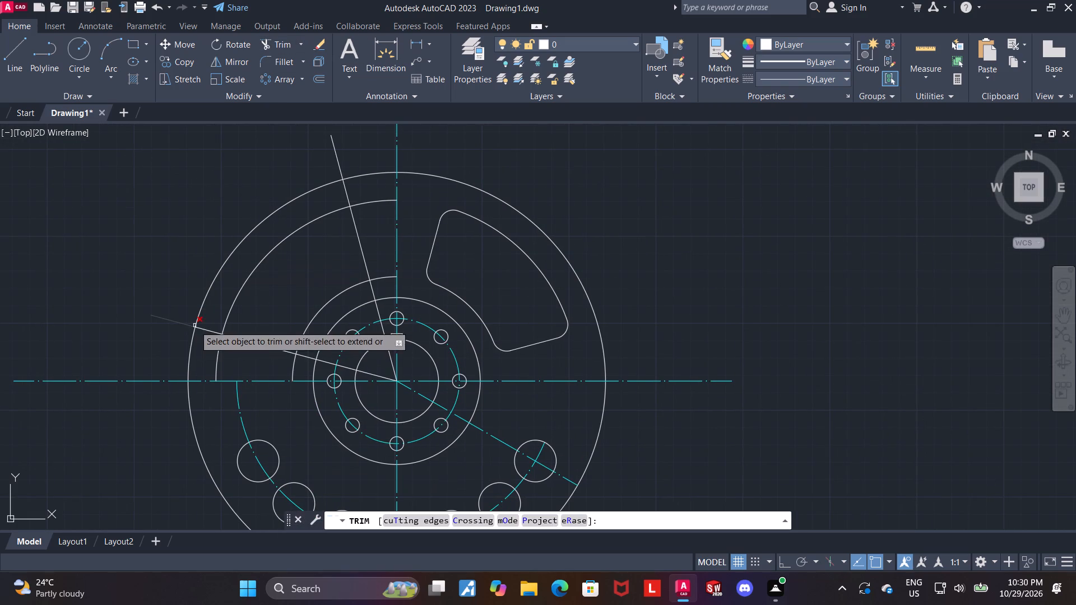
pyautogui.moveTo(178, 328); pyautogui.dragTo(178, 318)
pyautogui.moveTo(342, 162); pyautogui.dragTo(337, 161)
pyautogui.click(341, 153)
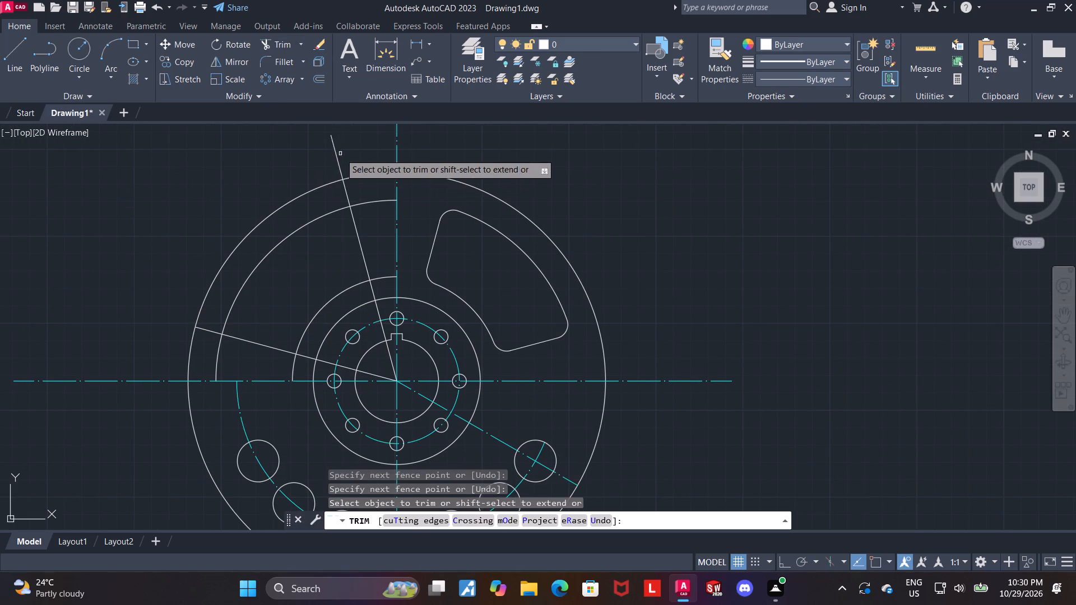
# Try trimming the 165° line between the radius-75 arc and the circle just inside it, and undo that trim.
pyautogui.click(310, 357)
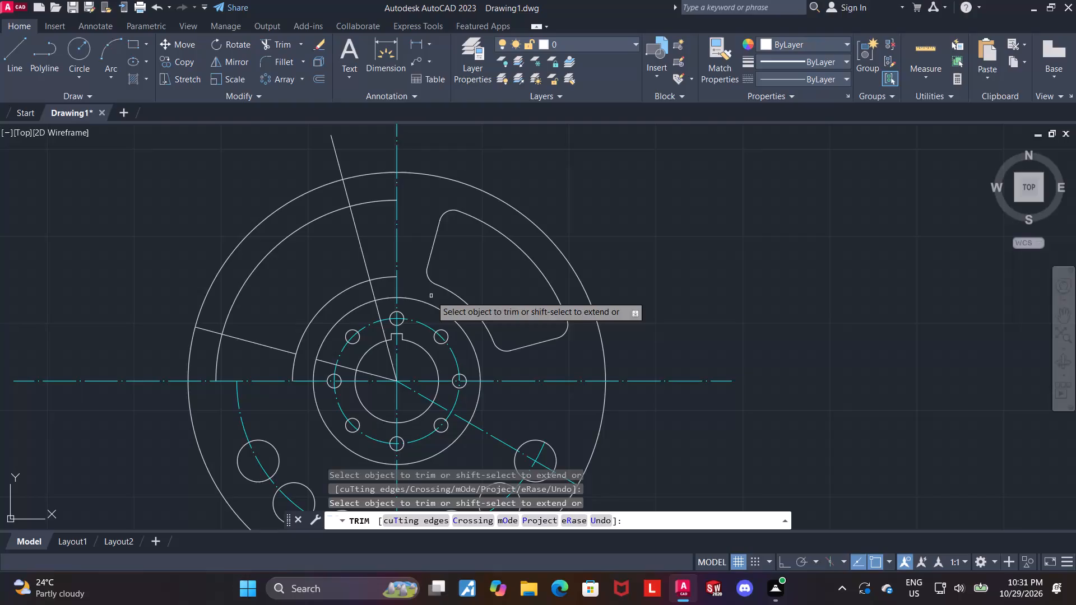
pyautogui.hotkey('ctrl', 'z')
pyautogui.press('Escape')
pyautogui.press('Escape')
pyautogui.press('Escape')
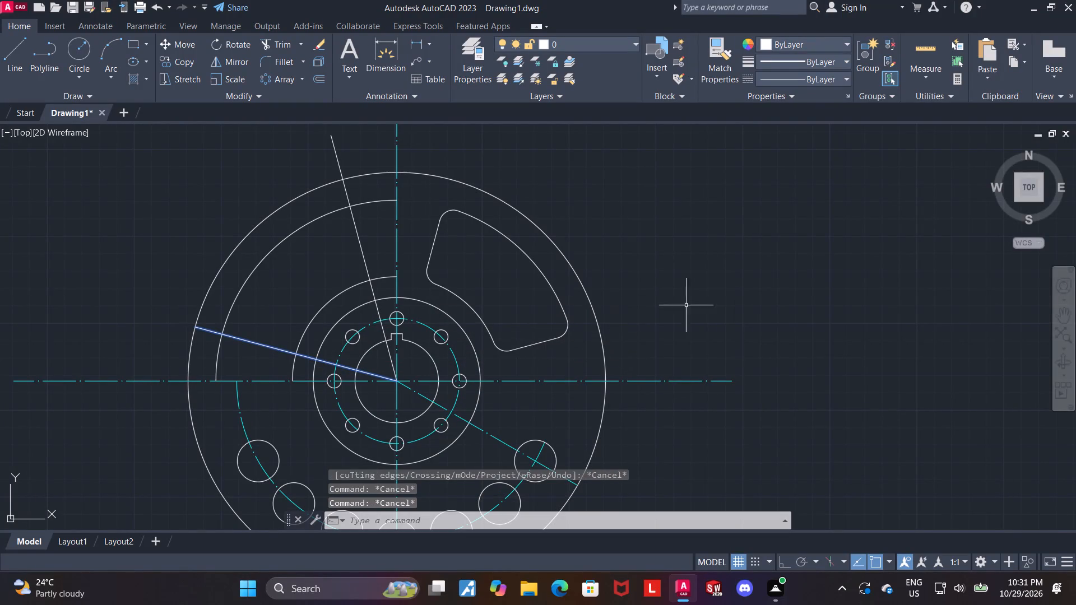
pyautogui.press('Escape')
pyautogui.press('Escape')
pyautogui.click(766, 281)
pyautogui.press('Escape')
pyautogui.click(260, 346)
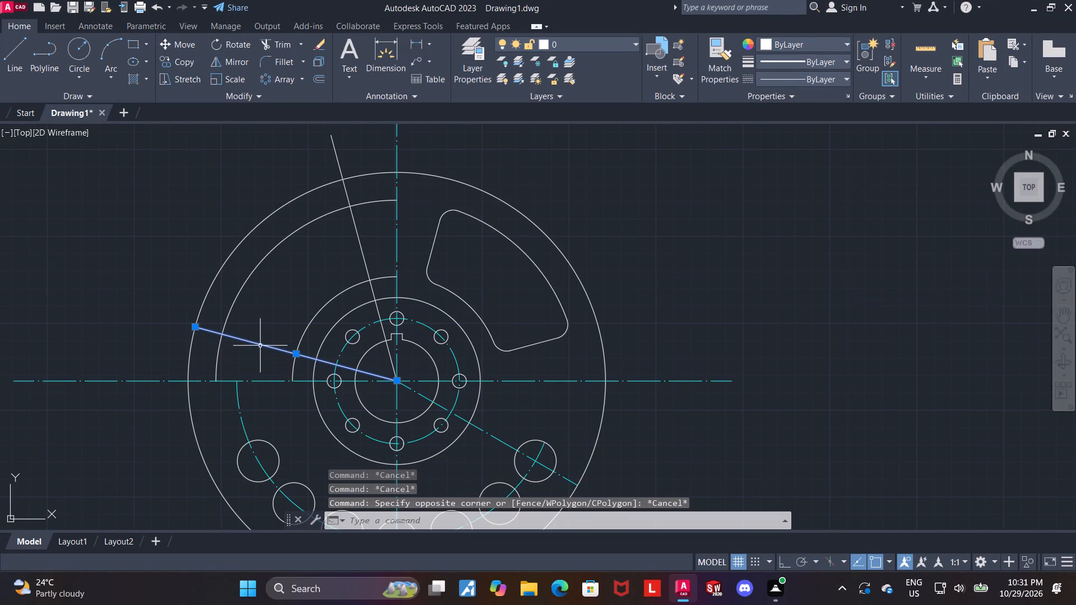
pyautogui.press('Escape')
# Fillet the corner between the 165° line and the radius-130 arc with radius 25.
pyautogui.press('f')
pyautogui.press('Return')
pyautogui.press('r')
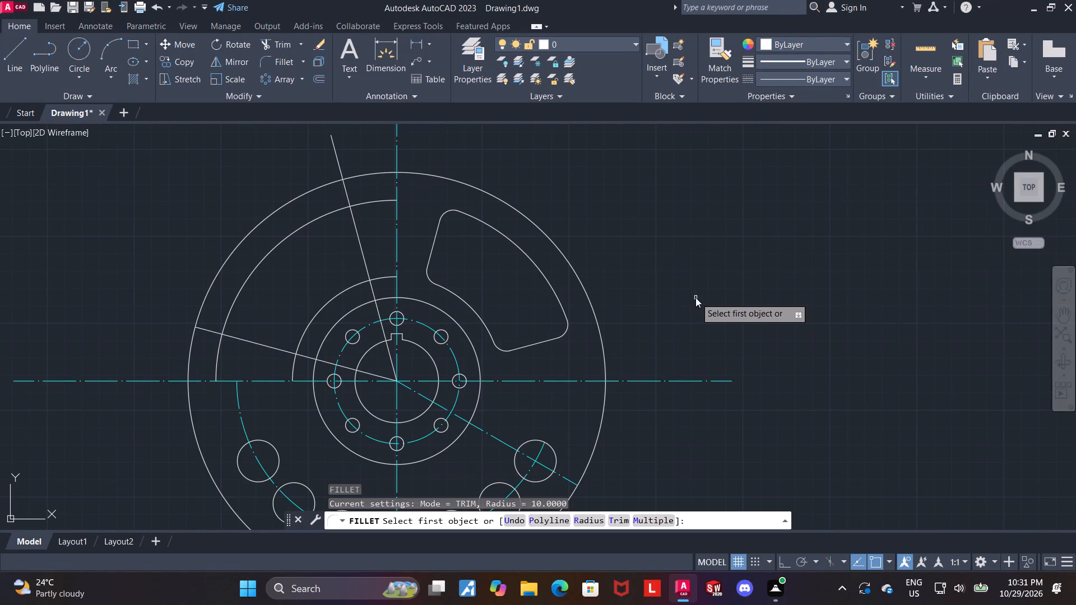
pyautogui.press('Return')
pyautogui.write('25')
pyautogui.press('Return')
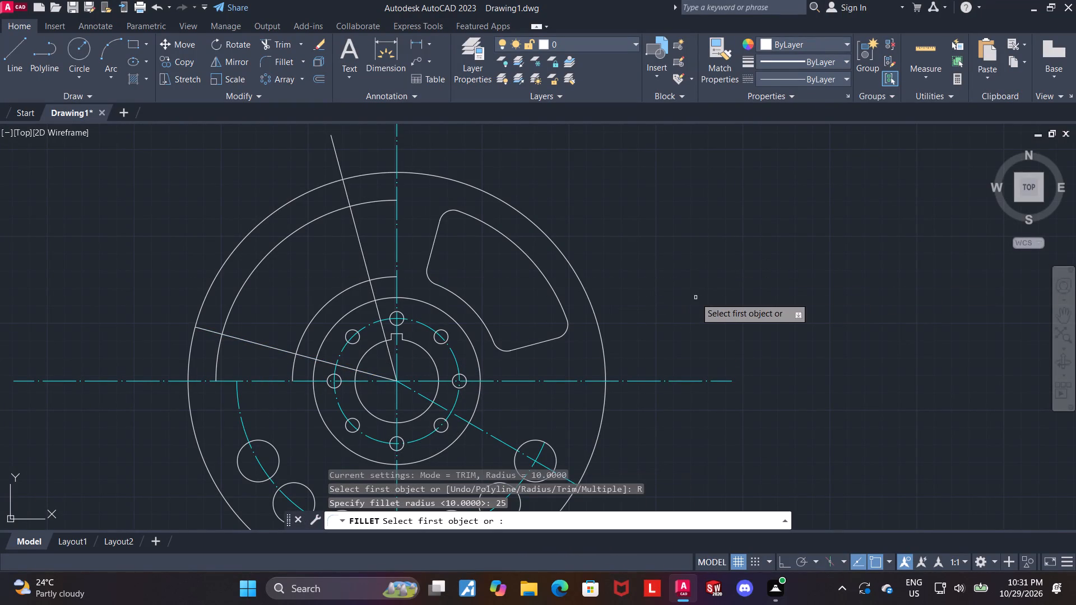
pyautogui.click(245, 339)
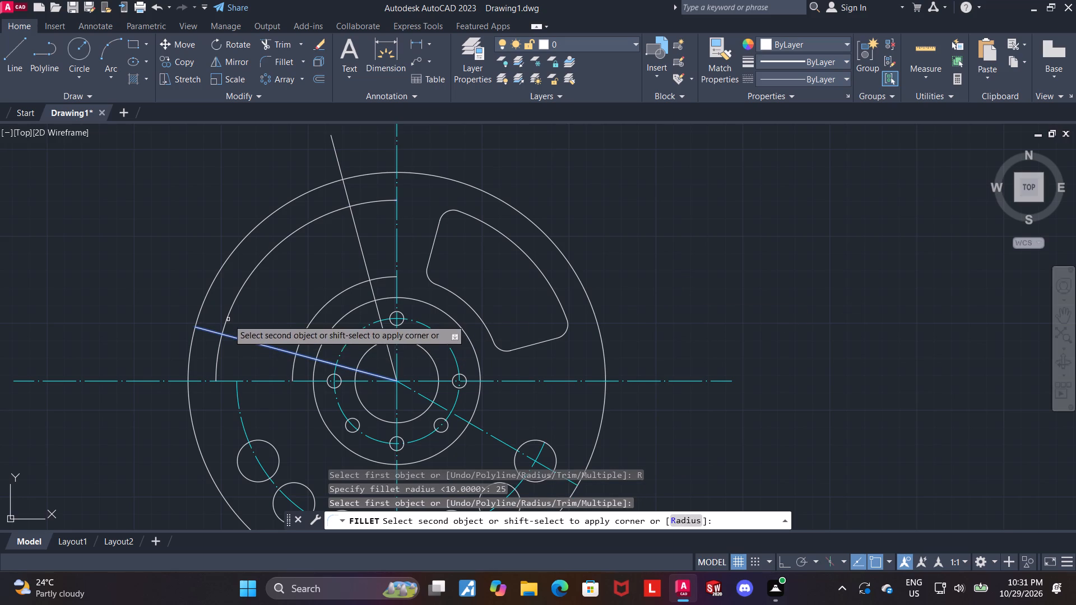
pyautogui.click(228, 318)
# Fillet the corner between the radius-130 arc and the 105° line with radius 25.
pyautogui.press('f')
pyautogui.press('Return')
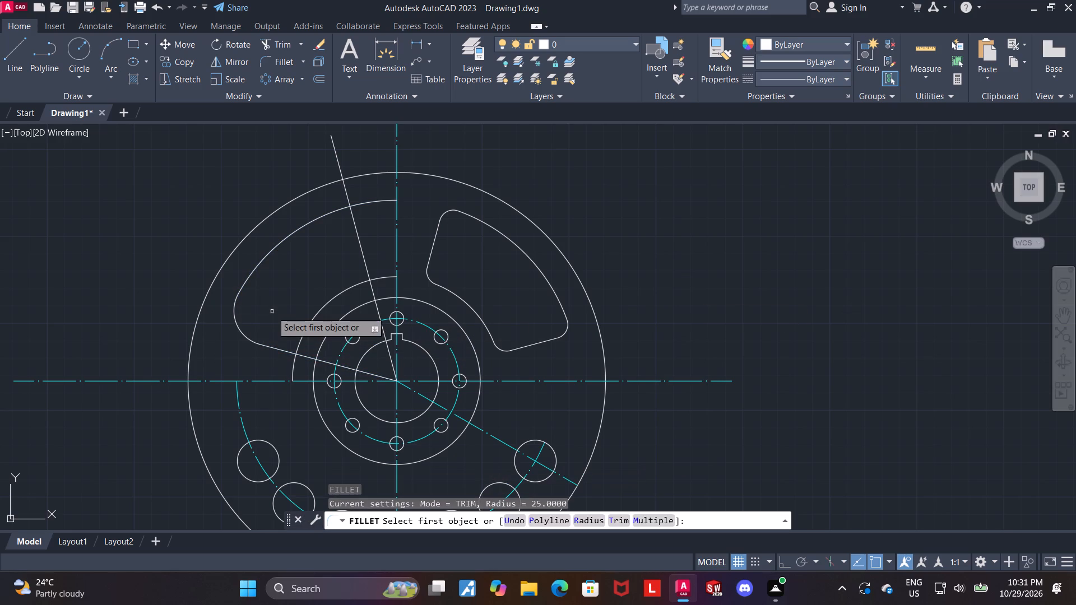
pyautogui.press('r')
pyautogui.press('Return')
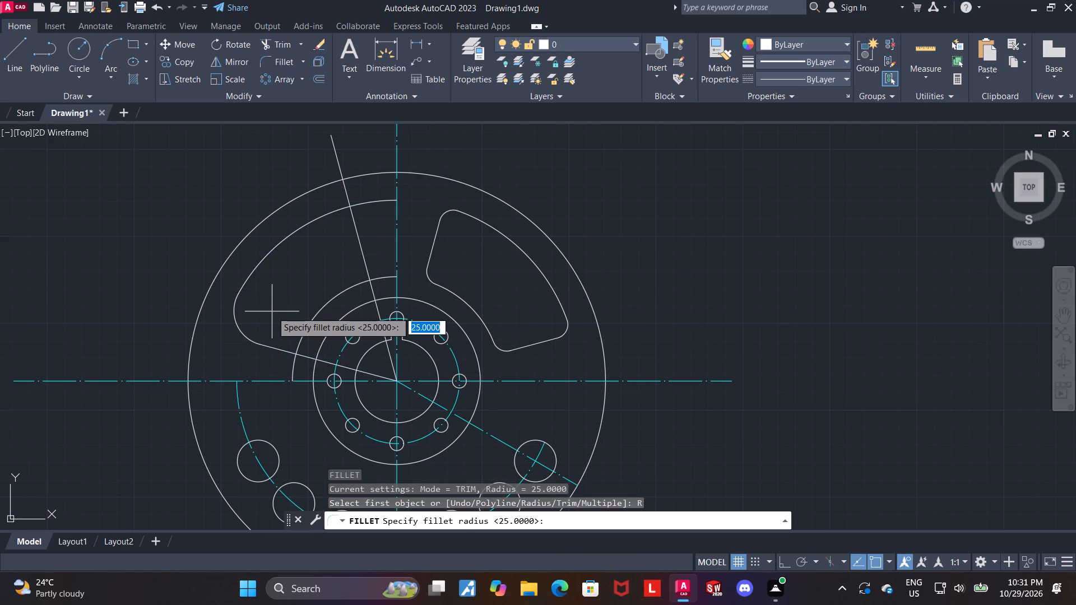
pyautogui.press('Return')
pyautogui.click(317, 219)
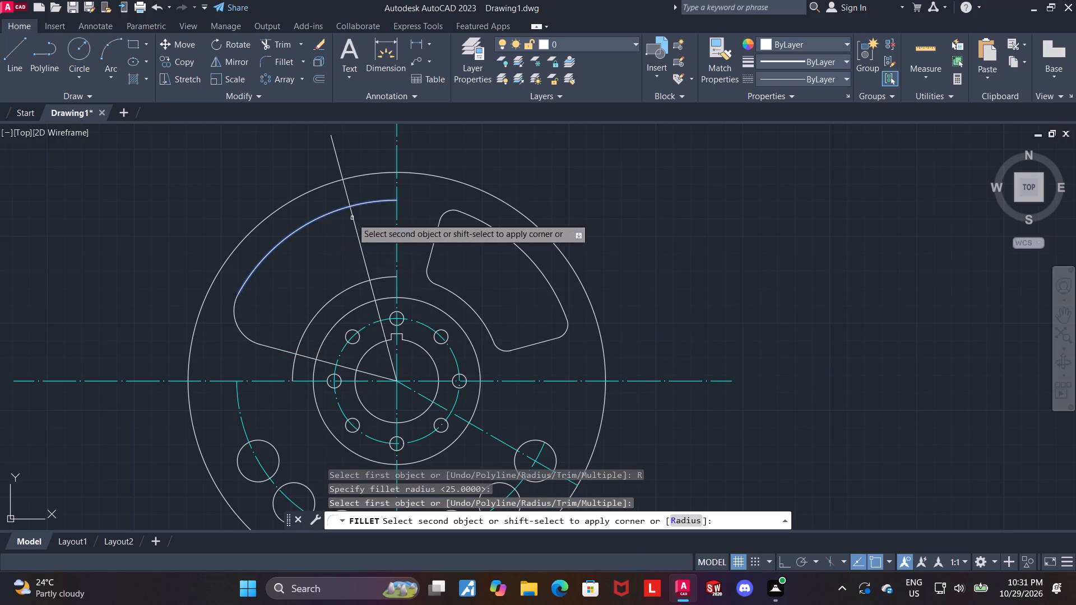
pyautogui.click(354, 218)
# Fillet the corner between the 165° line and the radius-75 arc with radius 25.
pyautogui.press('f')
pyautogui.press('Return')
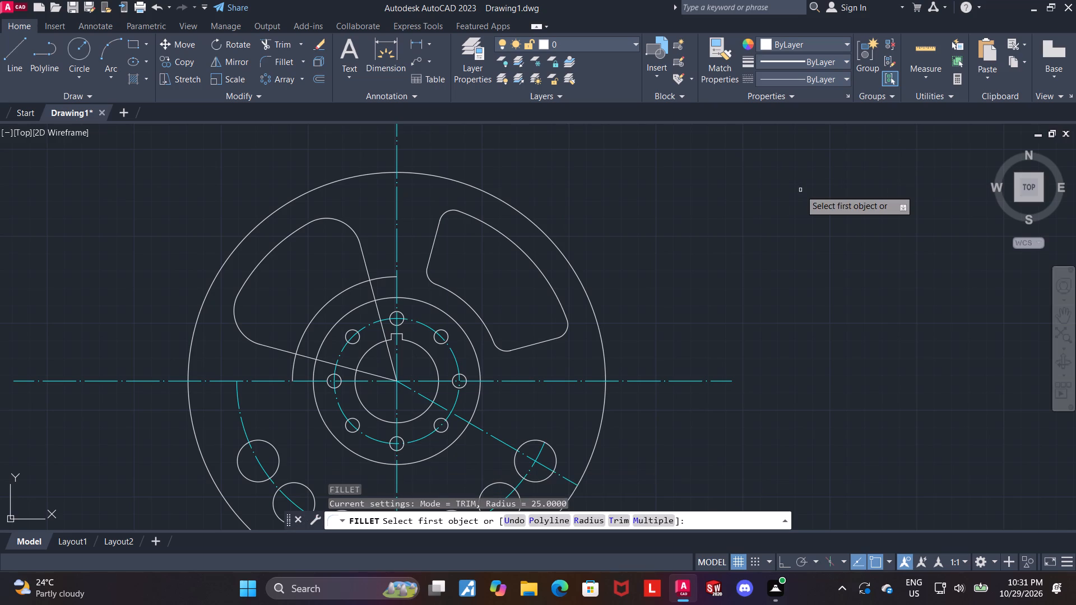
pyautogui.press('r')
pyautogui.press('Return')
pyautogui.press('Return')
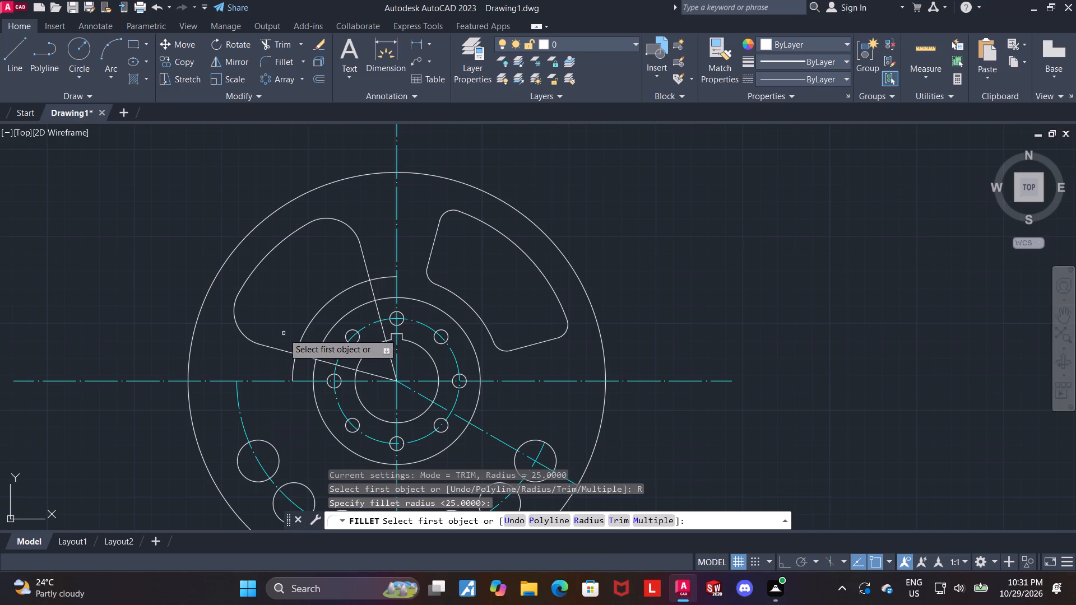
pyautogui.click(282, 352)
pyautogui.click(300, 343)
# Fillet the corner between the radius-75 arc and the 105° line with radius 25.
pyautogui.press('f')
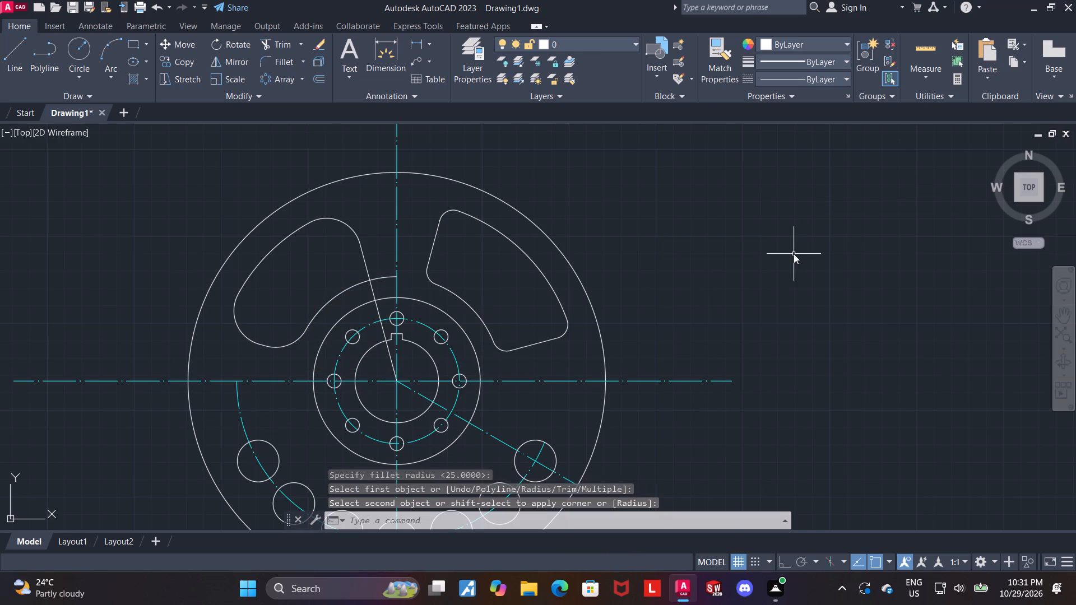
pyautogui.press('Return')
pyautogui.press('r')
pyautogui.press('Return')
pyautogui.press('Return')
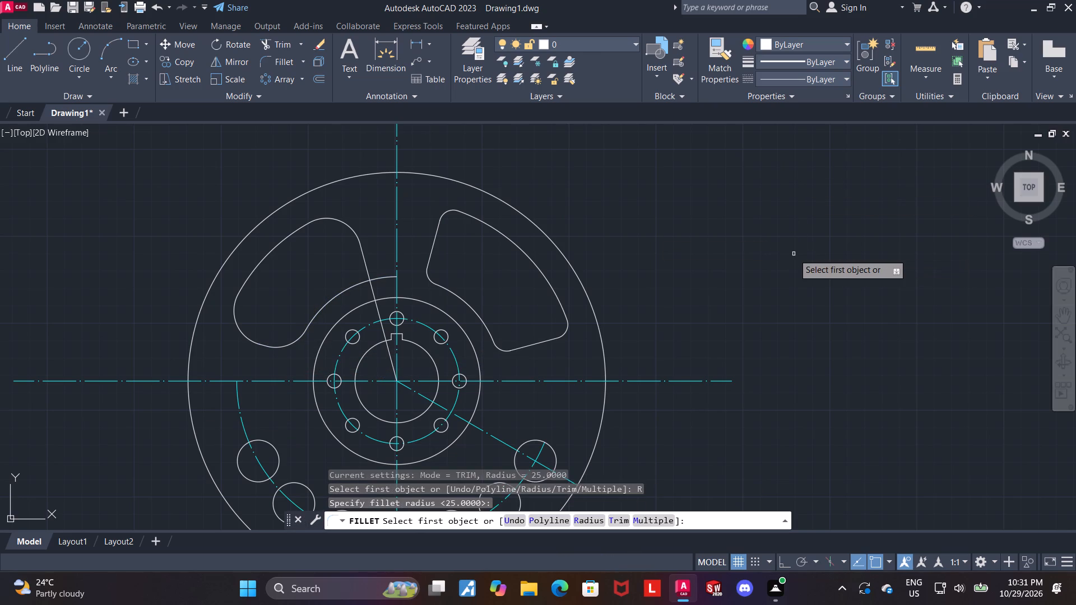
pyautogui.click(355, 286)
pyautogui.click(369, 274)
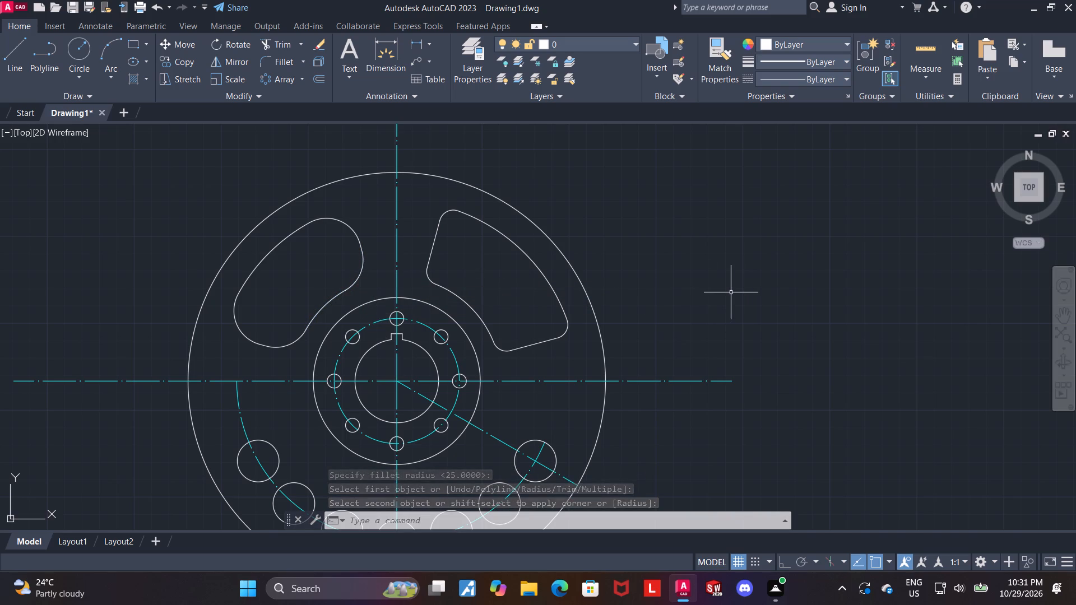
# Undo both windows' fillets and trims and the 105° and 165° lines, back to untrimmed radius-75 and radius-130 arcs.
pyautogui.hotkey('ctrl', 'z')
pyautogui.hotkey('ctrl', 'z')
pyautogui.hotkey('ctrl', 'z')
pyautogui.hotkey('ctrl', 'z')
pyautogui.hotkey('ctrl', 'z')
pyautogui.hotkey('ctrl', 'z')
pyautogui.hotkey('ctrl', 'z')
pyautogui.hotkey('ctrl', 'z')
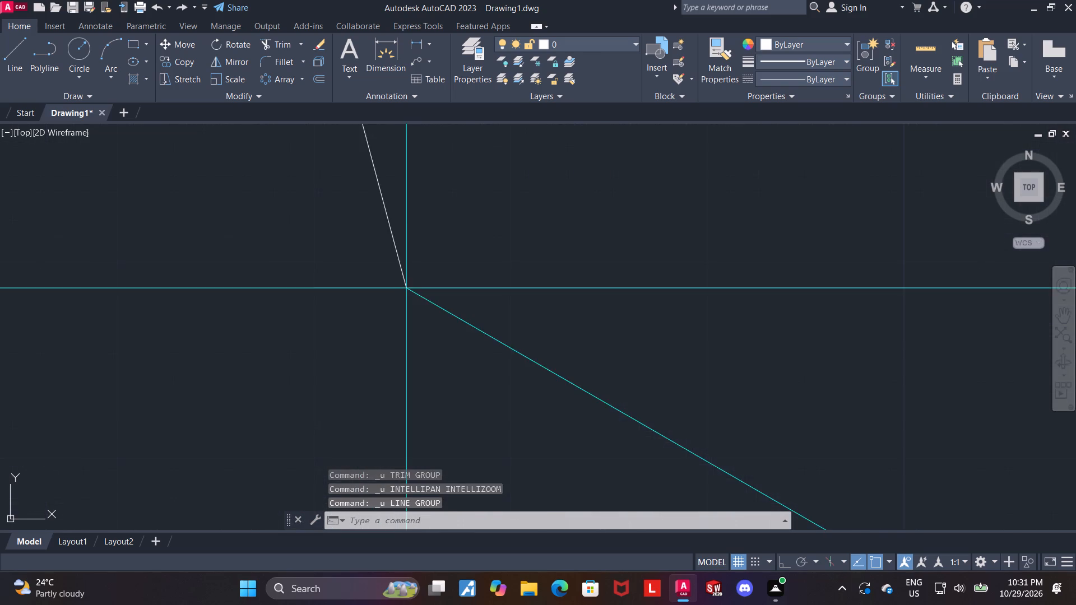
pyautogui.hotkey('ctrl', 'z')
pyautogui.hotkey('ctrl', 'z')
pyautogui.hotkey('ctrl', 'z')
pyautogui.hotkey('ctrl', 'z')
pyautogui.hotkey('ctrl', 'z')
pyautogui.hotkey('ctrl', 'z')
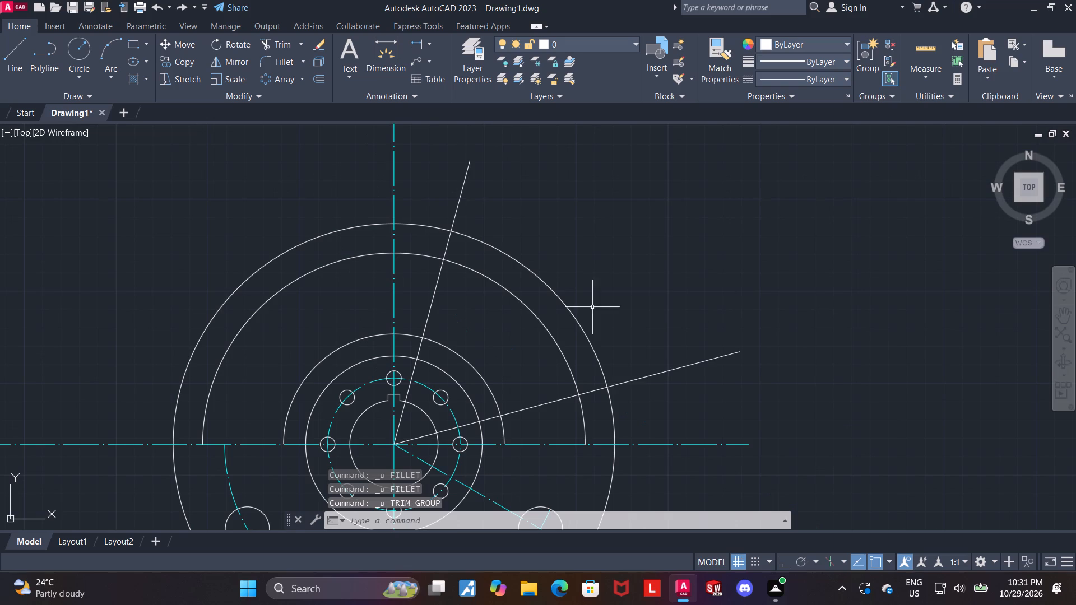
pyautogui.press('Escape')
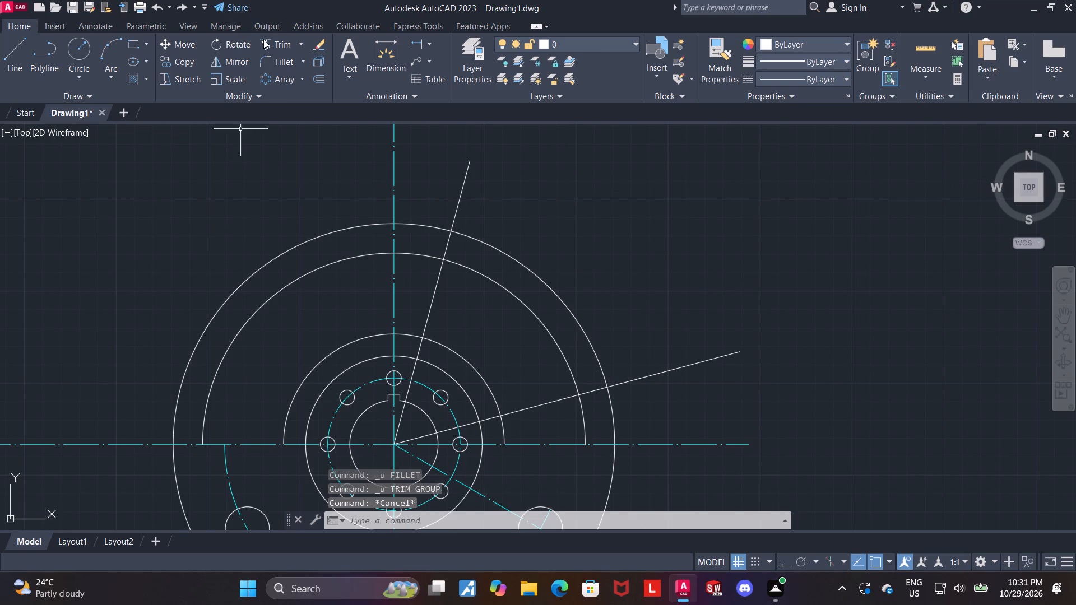
# Trim the radius-75 and radius-130 arcs between the vertical centre line and the 75° line, and below the 15° line.
pyautogui.click(263, 39)
pyautogui.moveTo(418, 241); pyautogui.dragTo(412, 348)
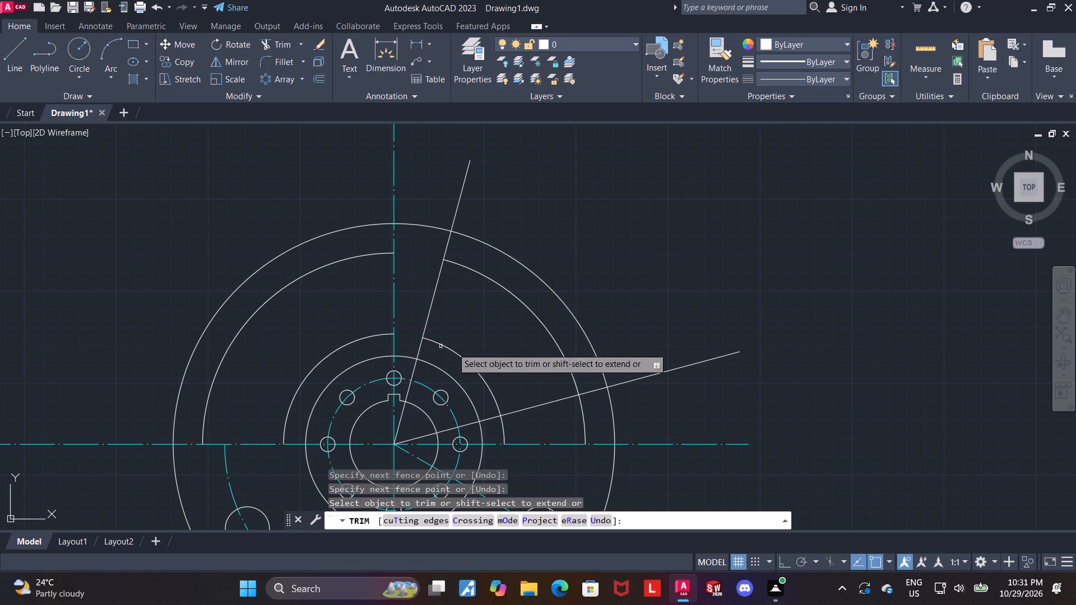
pyautogui.moveTo(499, 423); pyautogui.dragTo(590, 419)
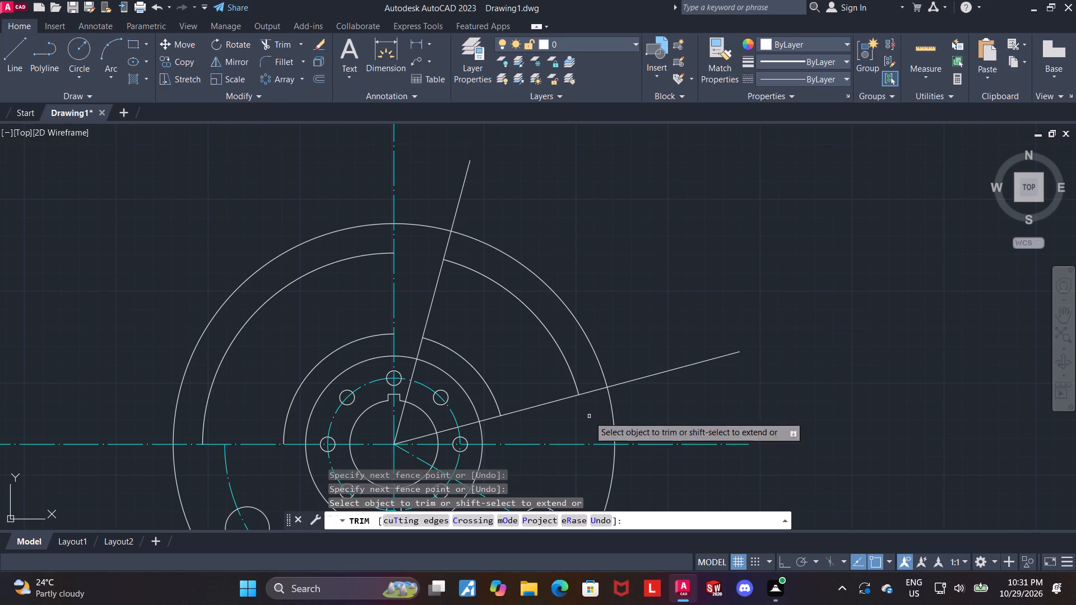
pyautogui.press('Escape')
# Mirror the 15° and 75° lines about the vertical centre line through the hub centre, keeping the originals.
pyautogui.click(686, 367)
pyautogui.click(461, 202)
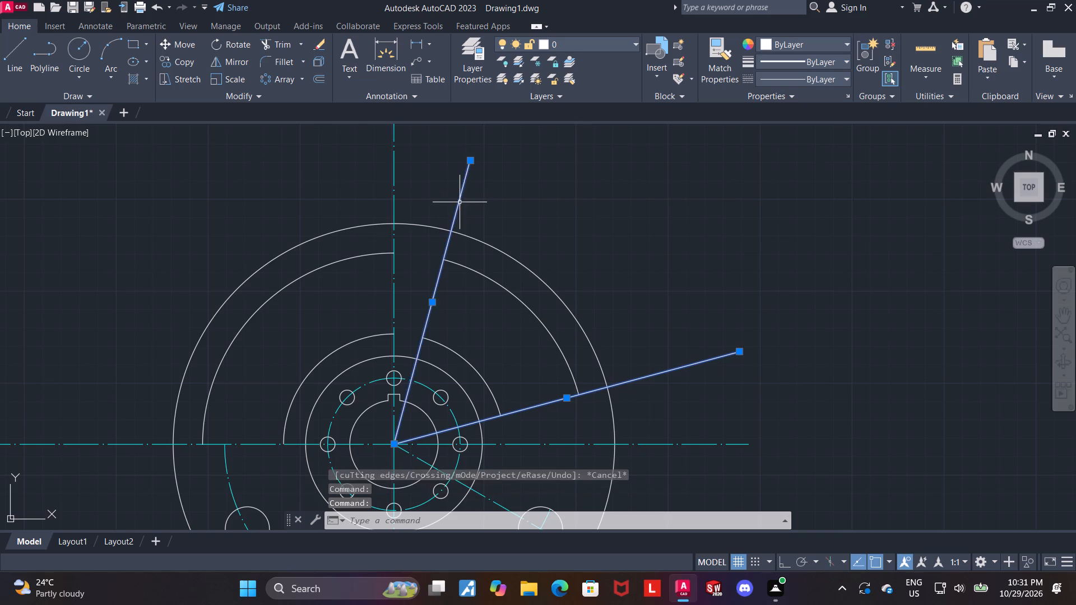
pyautogui.scroll(-2, 481, 201)
pyautogui.scroll(1, 541, 301)
pyautogui.moveTo(557, 157); pyautogui.dragTo(558, 183, button='middle')
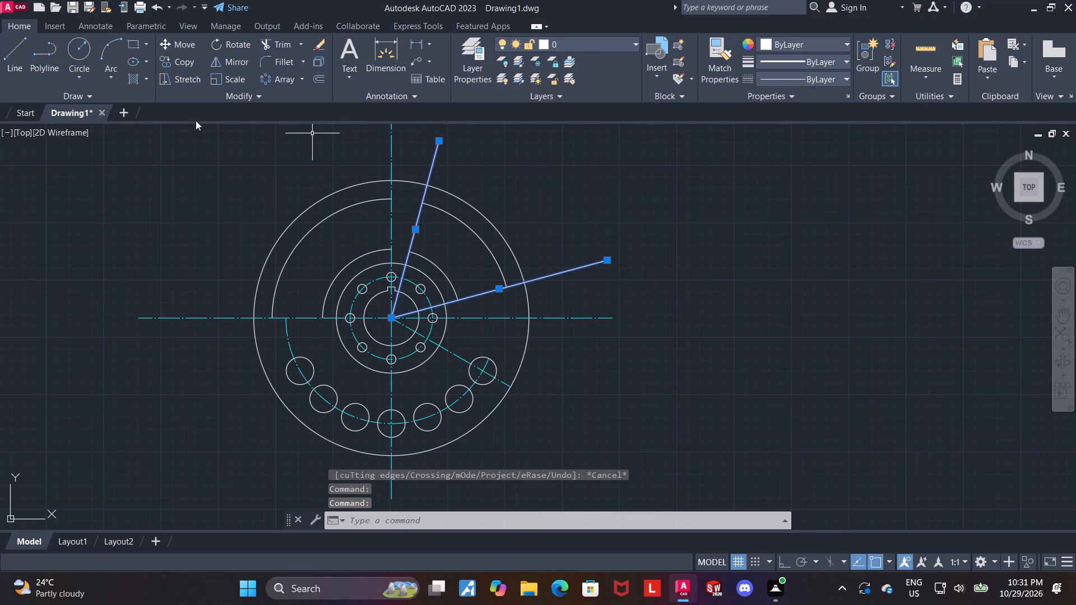
pyautogui.click(213, 63)
pyautogui.scroll(1, 363, 212)
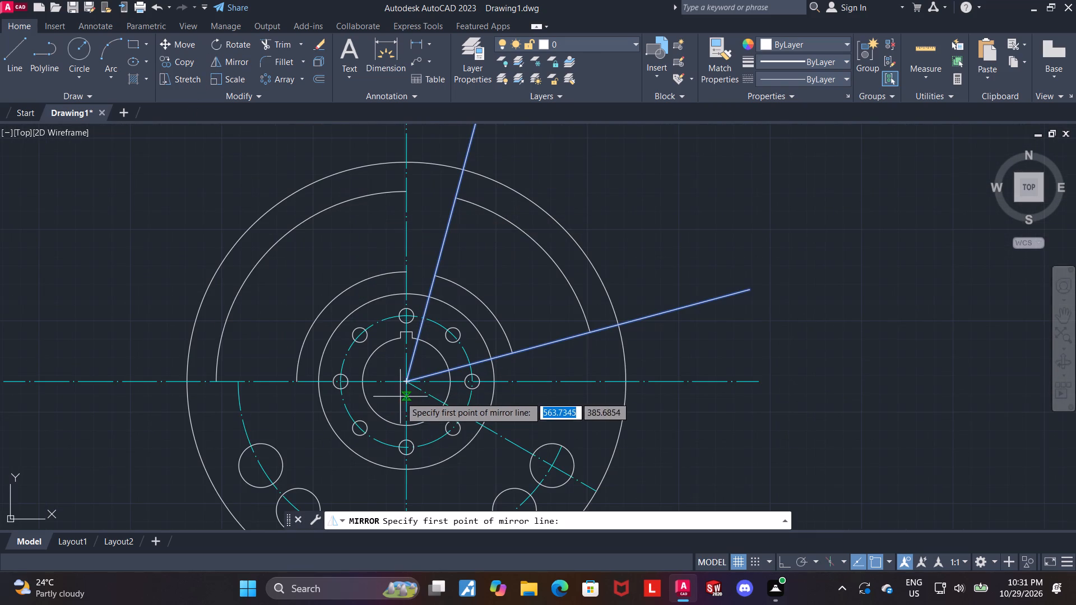
pyautogui.scroll(1, 402, 383)
pyautogui.click(409, 383)
pyautogui.scroll(-1, 412, 384)
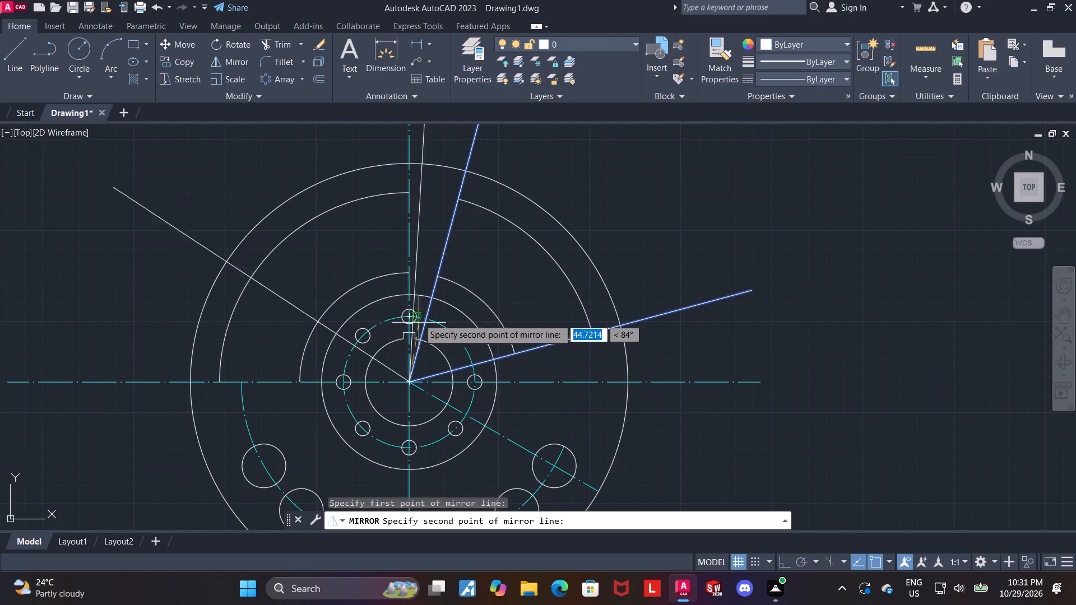
pyautogui.click(410, 165)
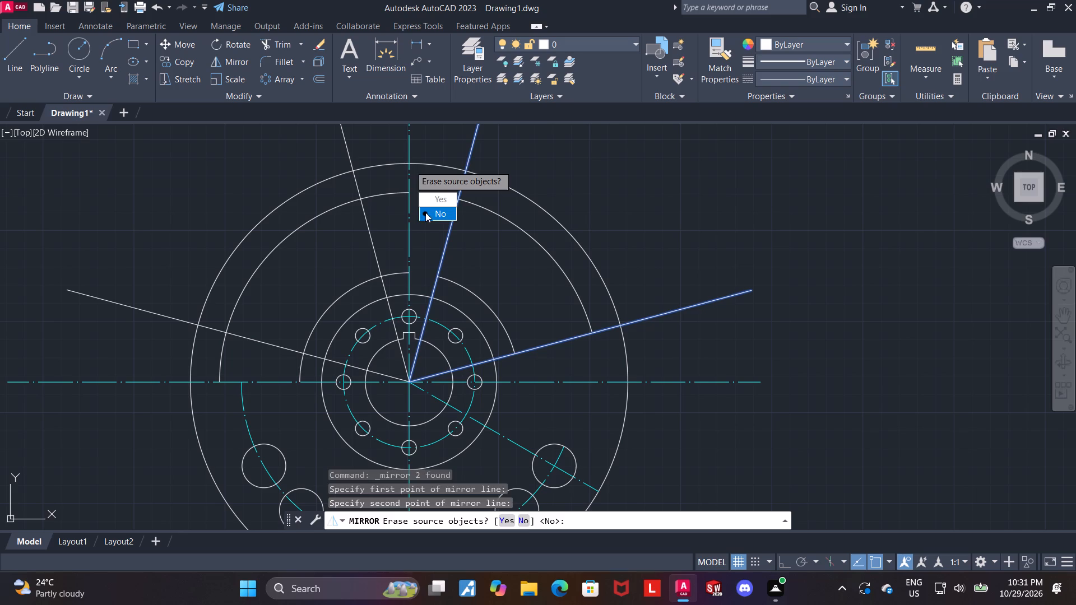
pyautogui.moveTo(426, 213); pyautogui.dragTo(410, 165)
pyautogui.press('Escape')
pyautogui.press('Escape')
# Trim the radius-130 and radius-75 arcs between the vertical centre line and the 105° line, and below the 165° line.
pyautogui.moveTo(653, 211); pyautogui.dragTo(636, 241, button='middle')
pyautogui.click(276, 45)
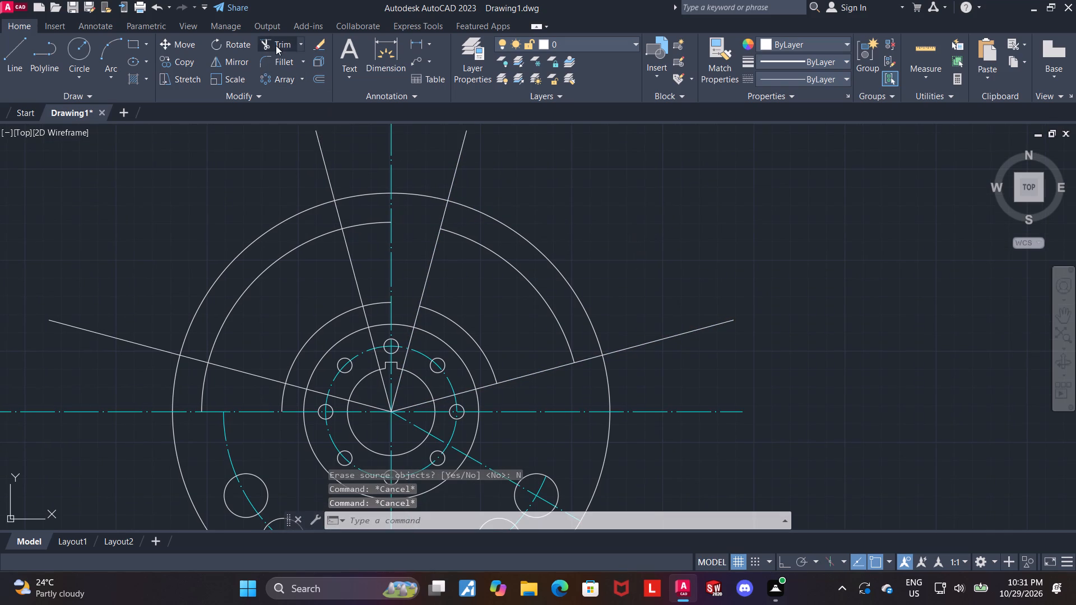
pyautogui.click(361, 223)
pyautogui.click(373, 301)
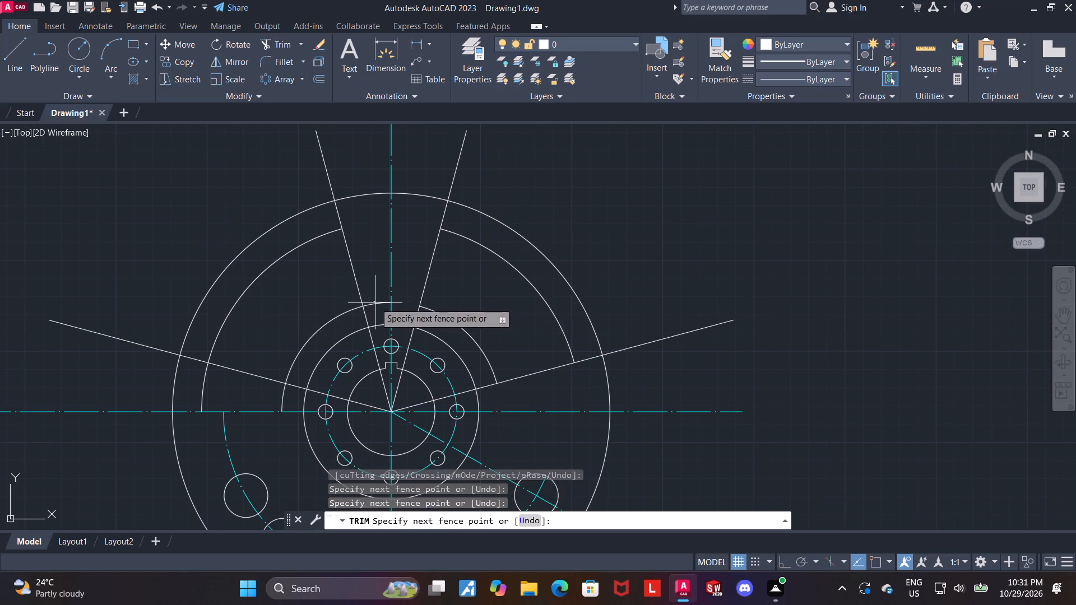
pyautogui.click(376, 304)
pyautogui.moveTo(287, 399); pyautogui.dragTo(206, 393)
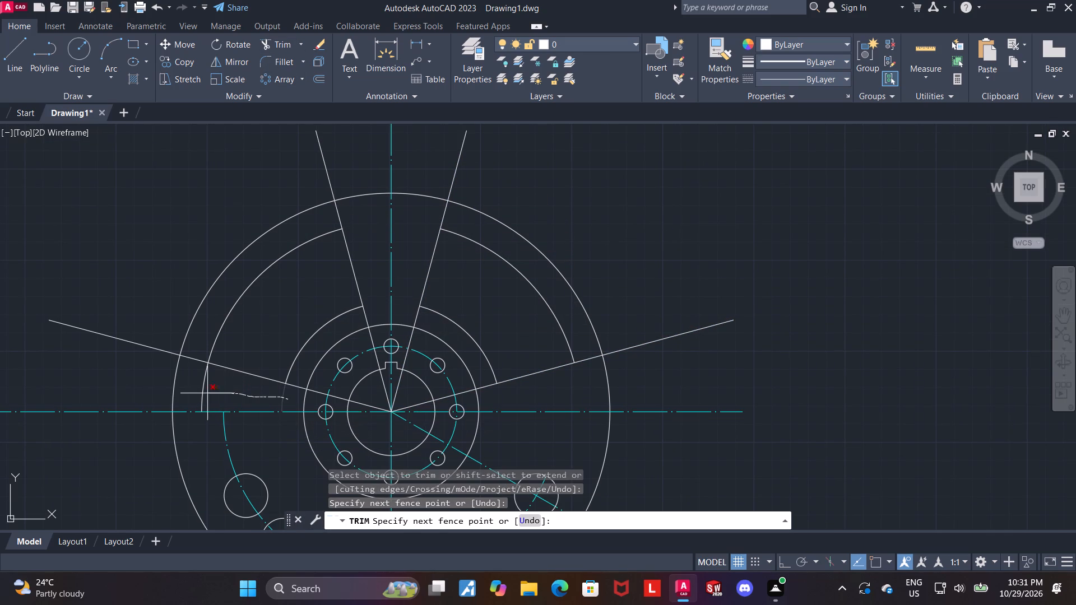
pyautogui.moveTo(206, 393); pyautogui.dragTo(200, 391)
pyautogui.press('Escape')
pyautogui.press('Escape')
pyautogui.press('Escape')
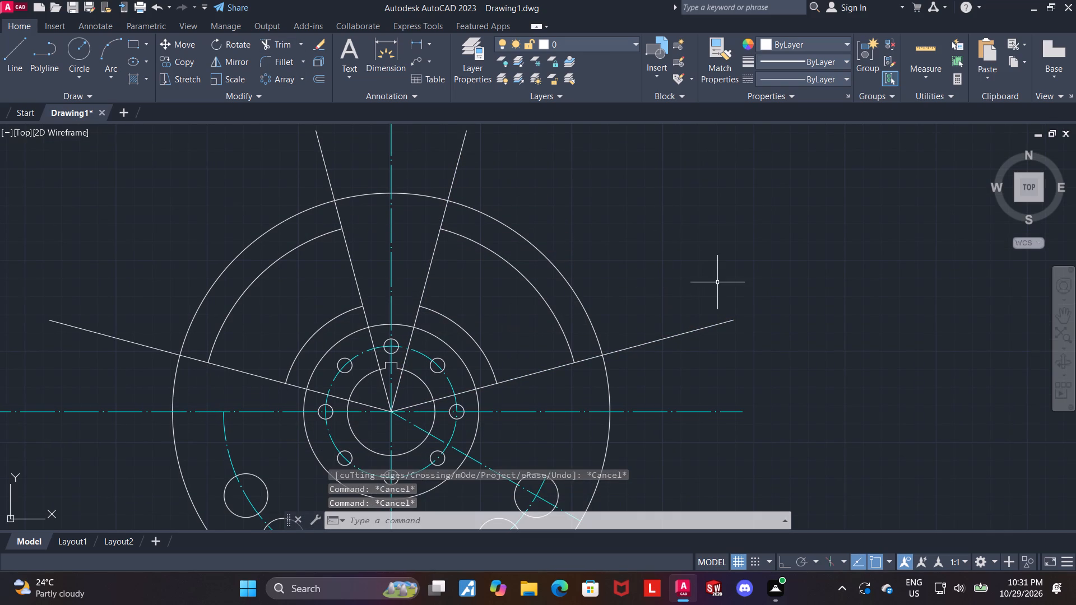
# Fillet the corner between the 15° line and the radius-75 arc with radius 10.
pyautogui.press('g')
pyautogui.press('BackSpace')
pyautogui.press('Escape')
pyautogui.press('Escape')
pyautogui.press('f')
pyautogui.press('Return')
pyautogui.press('r')
pyautogui.press('Return')
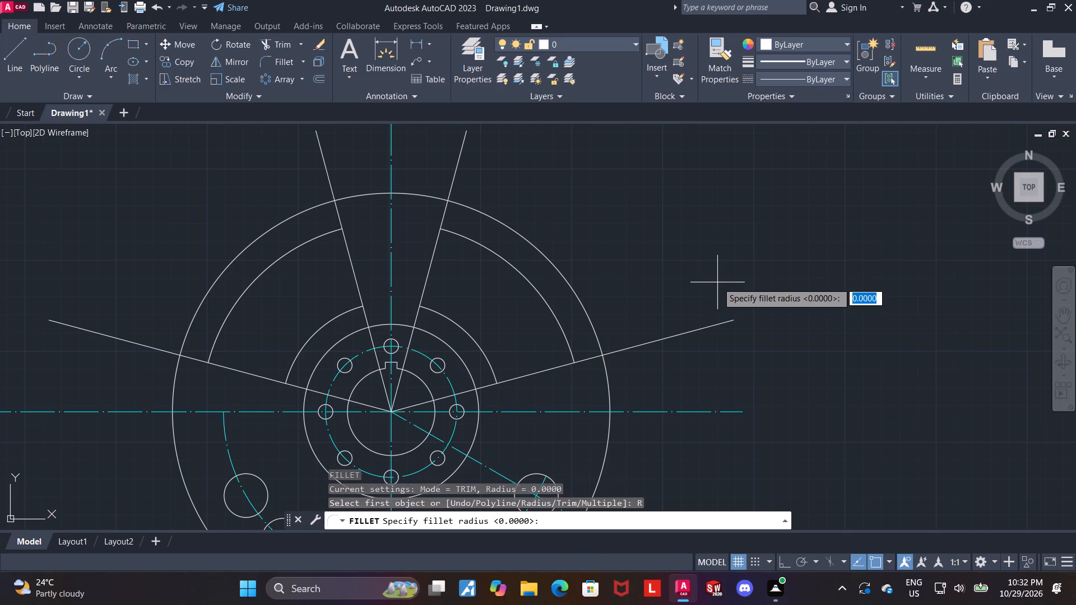
pyautogui.write('10')
pyautogui.press('Return')
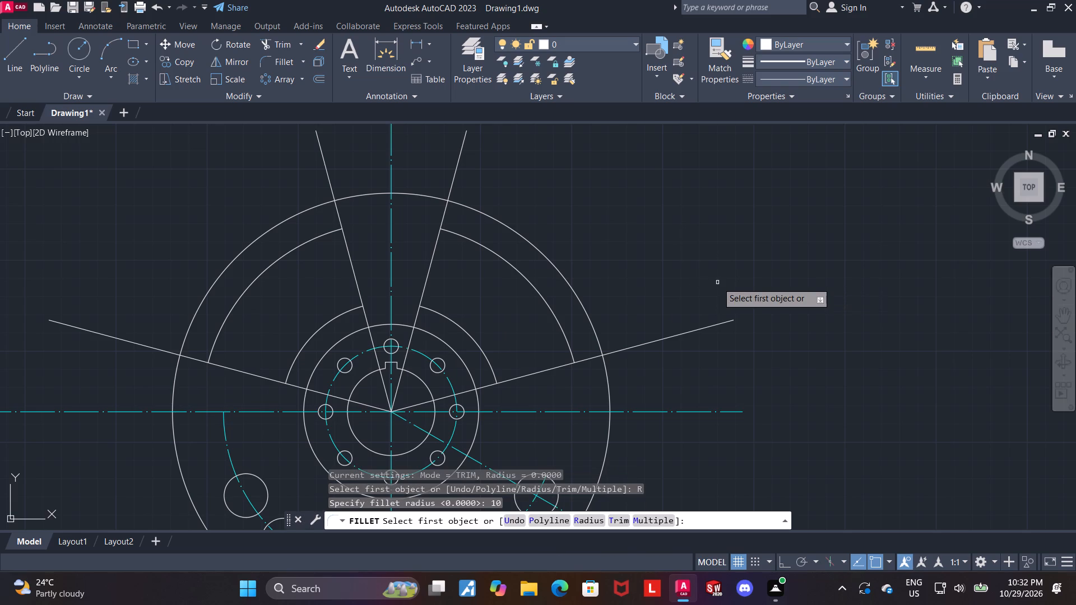
pyautogui.click(512, 380)
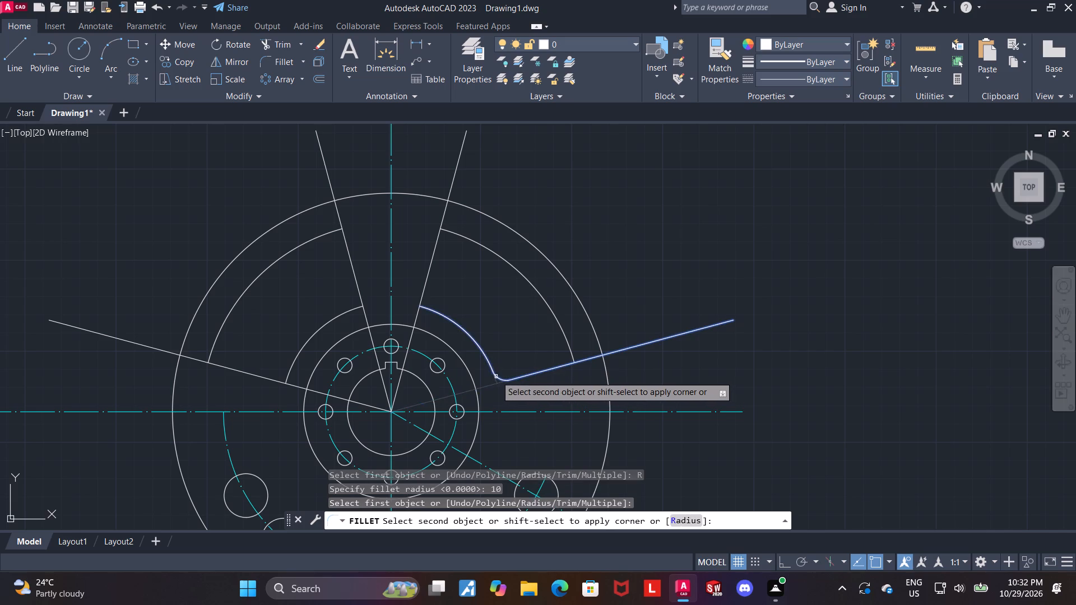
pyautogui.click(495, 376)
# Fillet the corner between the radius-75 arc and the 75° line with radius 10.
pyautogui.press('f')
pyautogui.press('Return')
pyautogui.press('r')
pyautogui.press('Return')
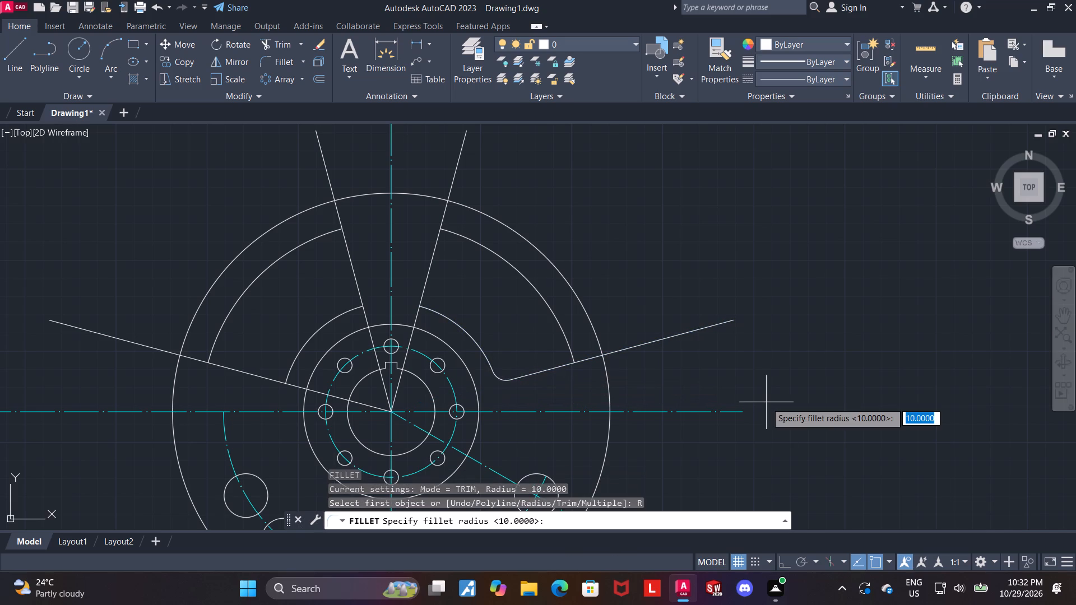
pyautogui.press('Return')
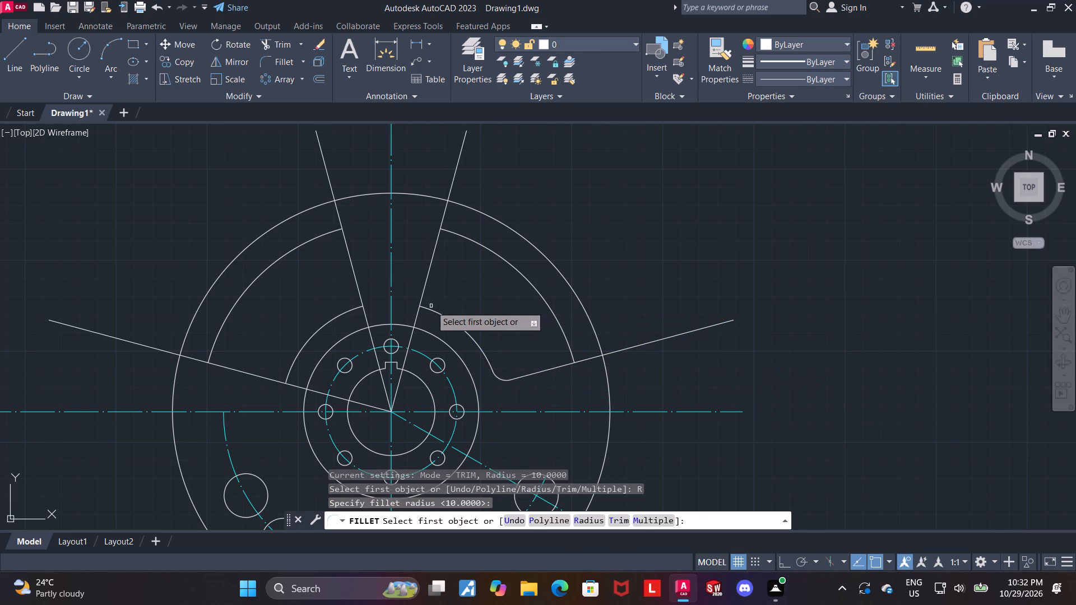
pyautogui.click(428, 309)
pyautogui.click(423, 293)
# Fillet the corner between the radius-75 arc and the 105° line with radius 10.
pyautogui.press('f')
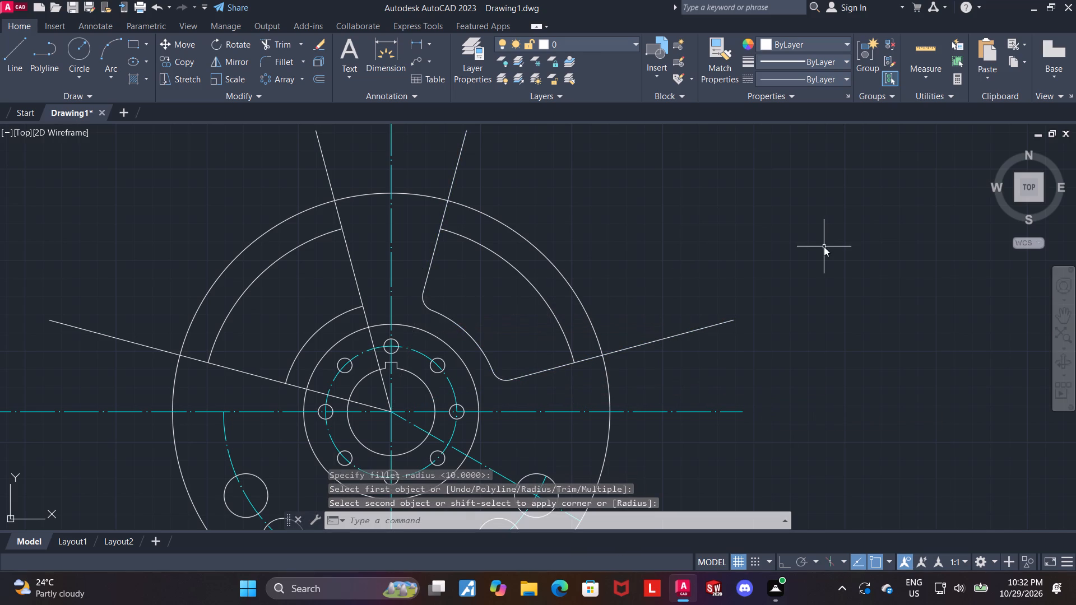
pyautogui.press('Return')
pyautogui.press('r')
pyautogui.press('Return')
pyautogui.press('Return')
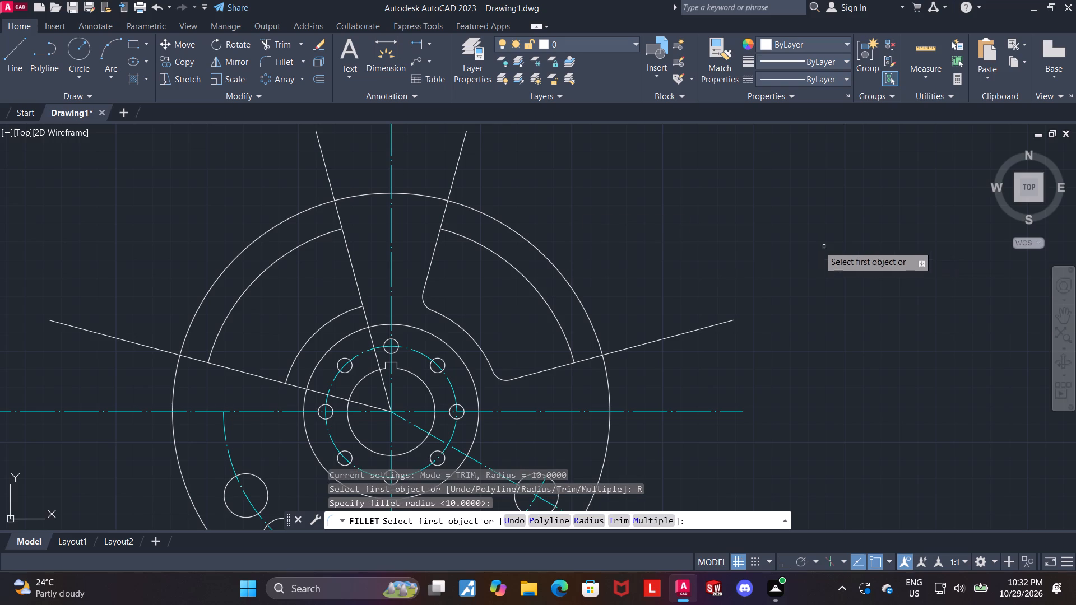
pyautogui.click(345, 313)
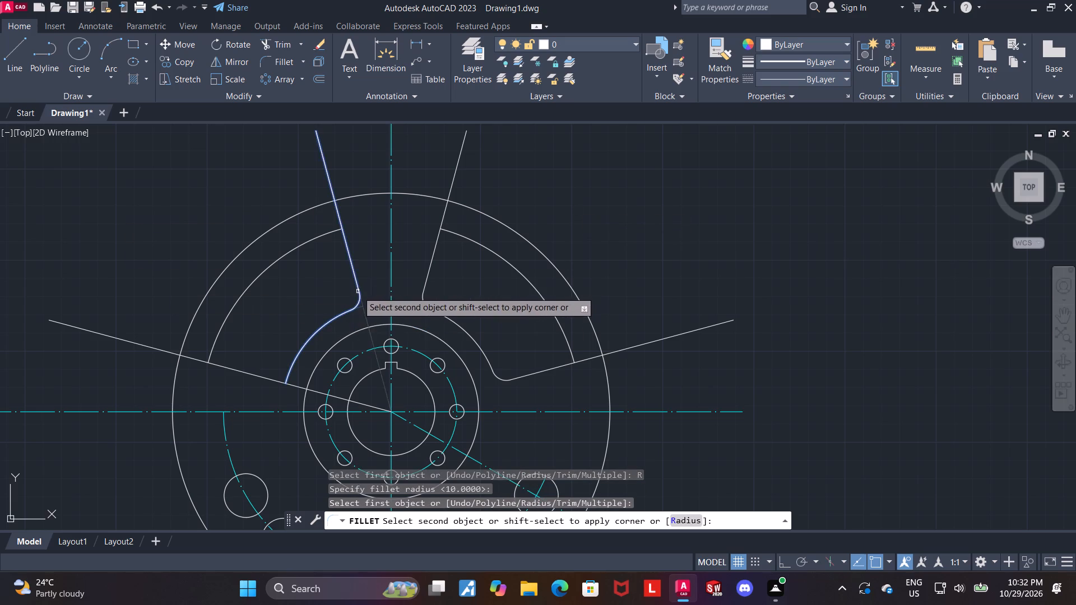
pyautogui.click(358, 292)
# Fillet the corner between the 165° line and the radius-75 arc with radius 10.
pyautogui.press('f')
pyautogui.press('Return')
pyautogui.press('r')
pyautogui.press('Return')
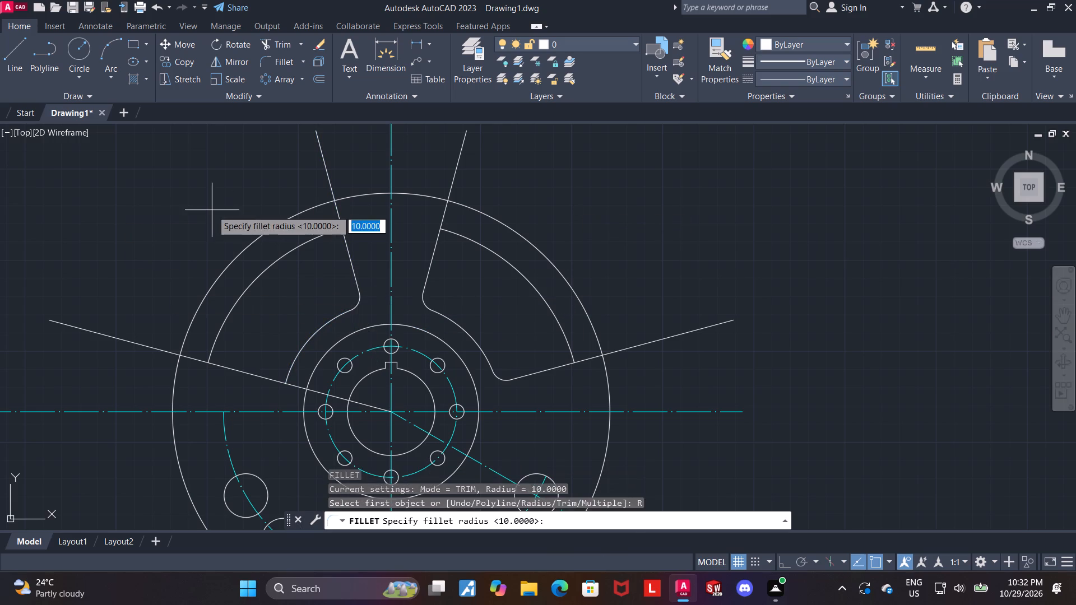
pyautogui.press('Return')
pyautogui.click(247, 374)
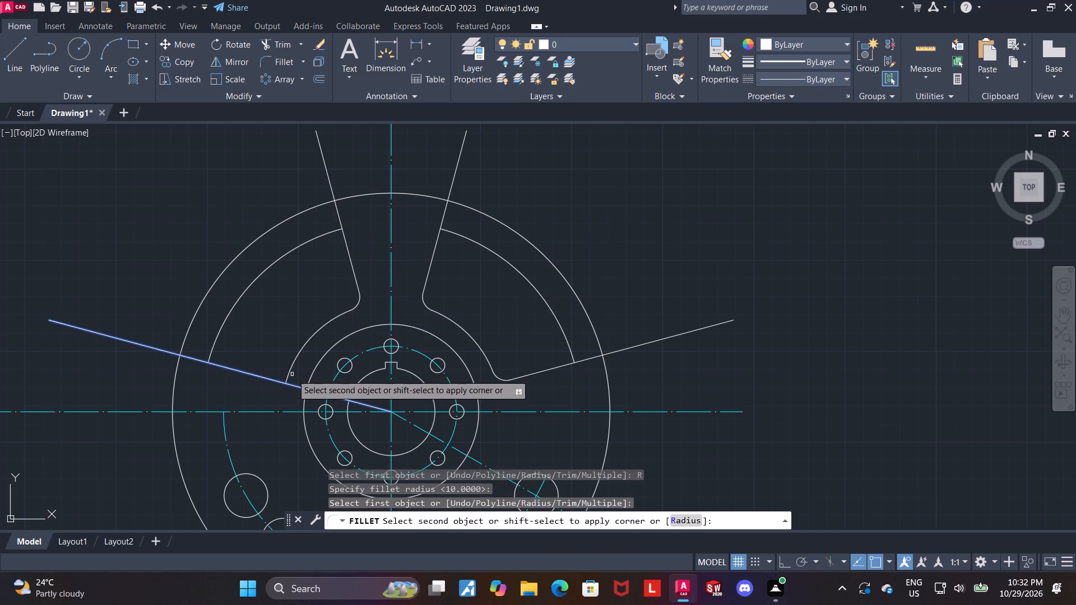
pyautogui.click(289, 371)
# Fillet the corner between the 15° line and the outer arc of its window with radius 25.
pyautogui.press('f')
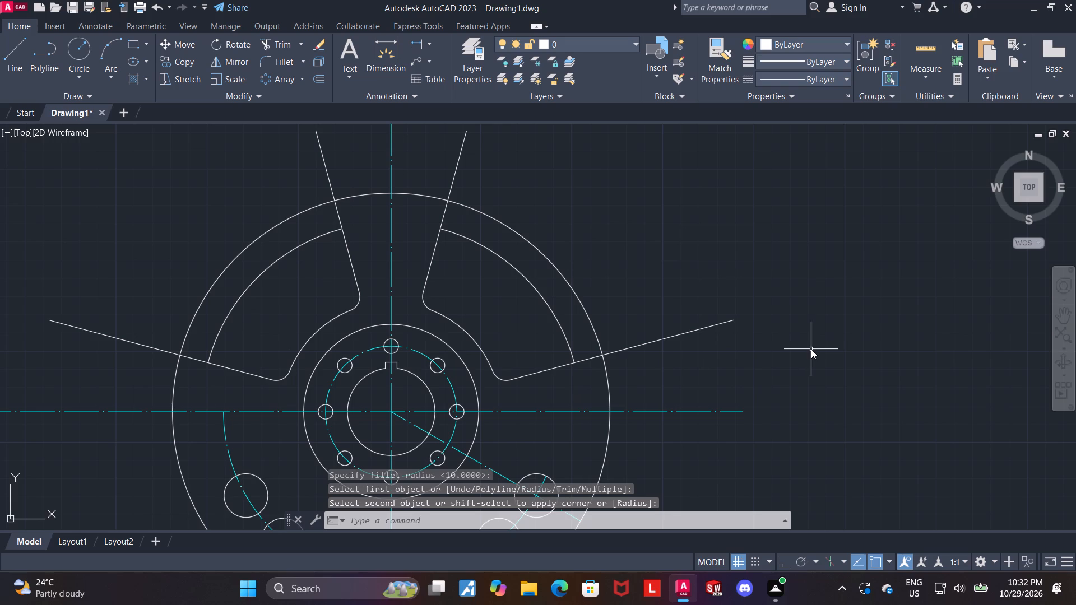
pyautogui.press('Return')
pyautogui.press('r')
pyautogui.press('Return')
pyautogui.write('25')
pyautogui.press('Return')
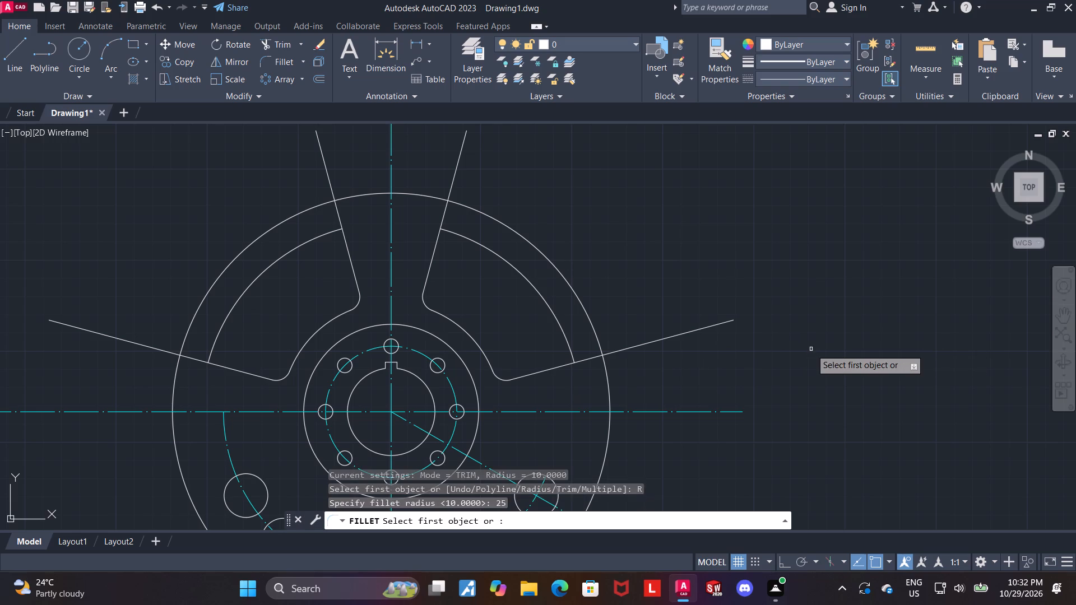
pyautogui.click(560, 367)
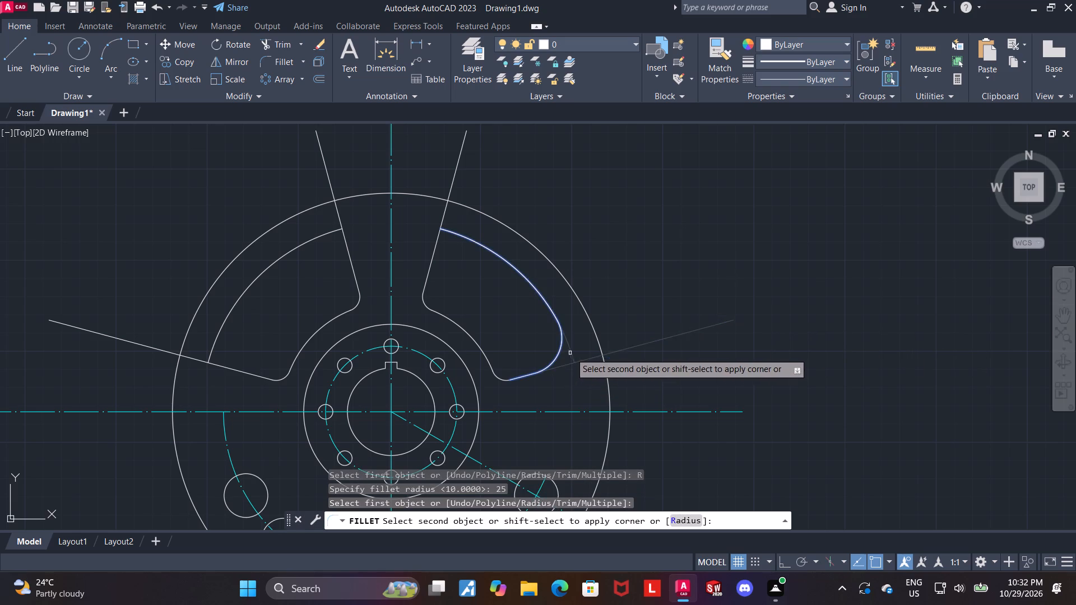
pyautogui.click(572, 352)
# Fillet the corner between the 75° line and the outer arc of its window with radius 25.
pyautogui.press('f')
pyautogui.press('Return')
pyautogui.press('r')
pyautogui.press('Return')
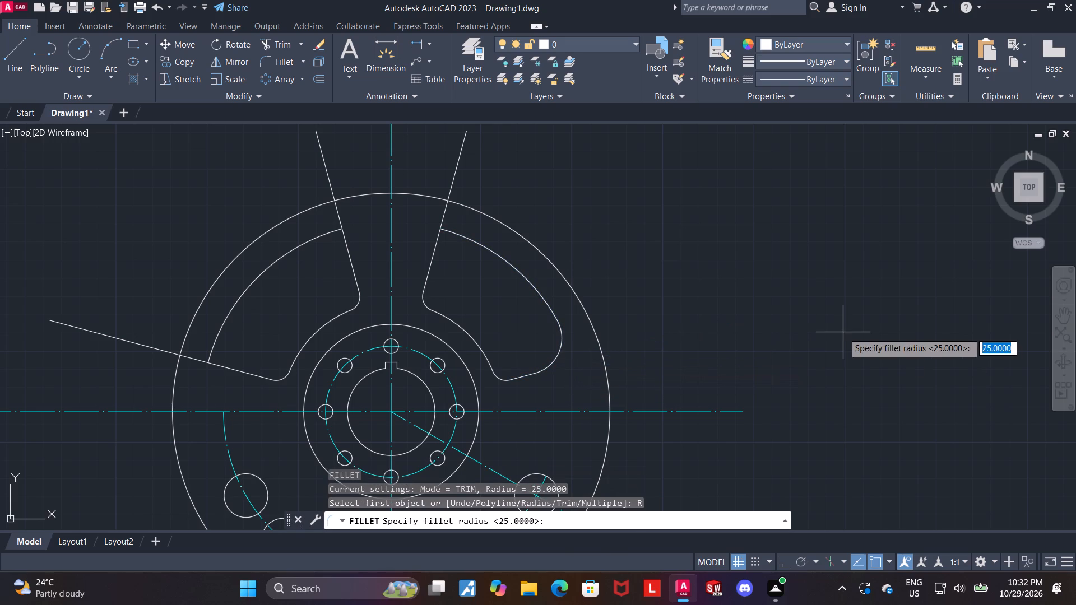
pyautogui.press('Return')
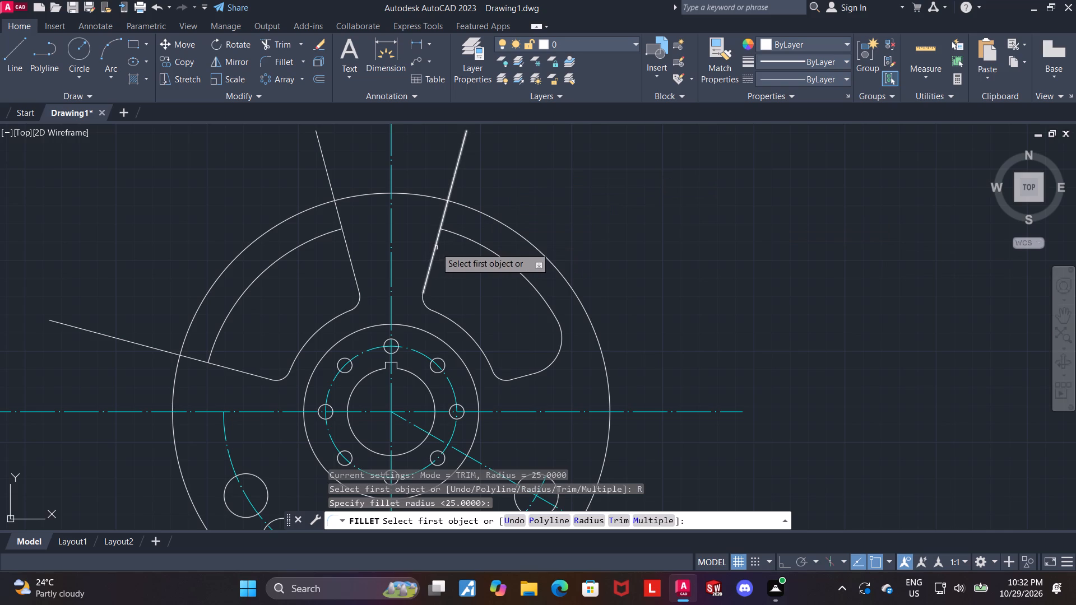
pyautogui.click(436, 248)
pyautogui.click(458, 237)
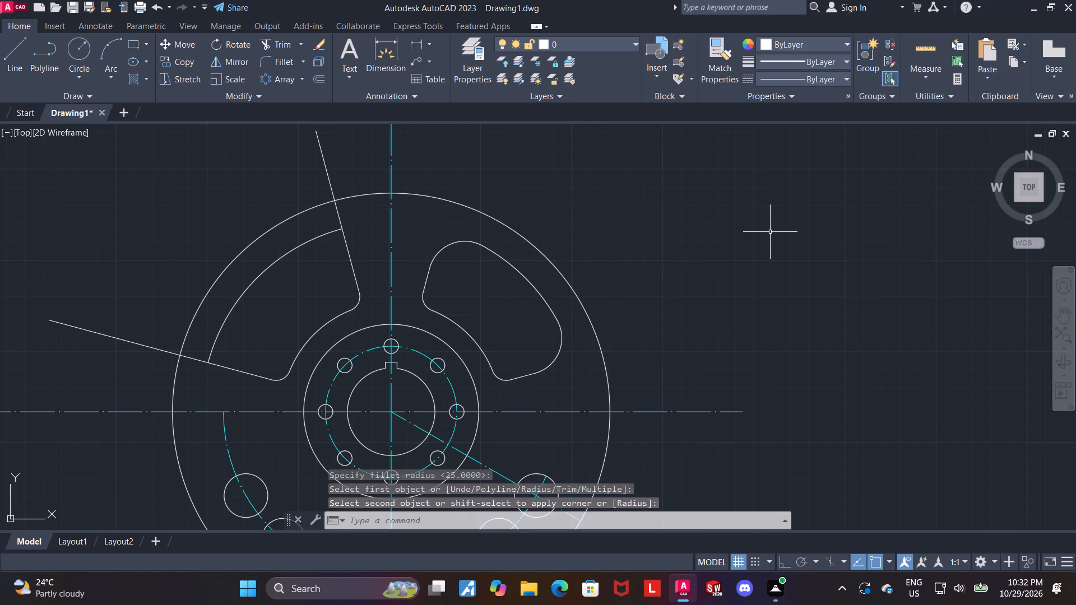
# Fillet the corner between the outer window arc and the 105° line with radius 25.
pyautogui.press('f')
pyautogui.press('Return')
pyautogui.press('r')
pyautogui.press('Return')
pyautogui.press('Return')
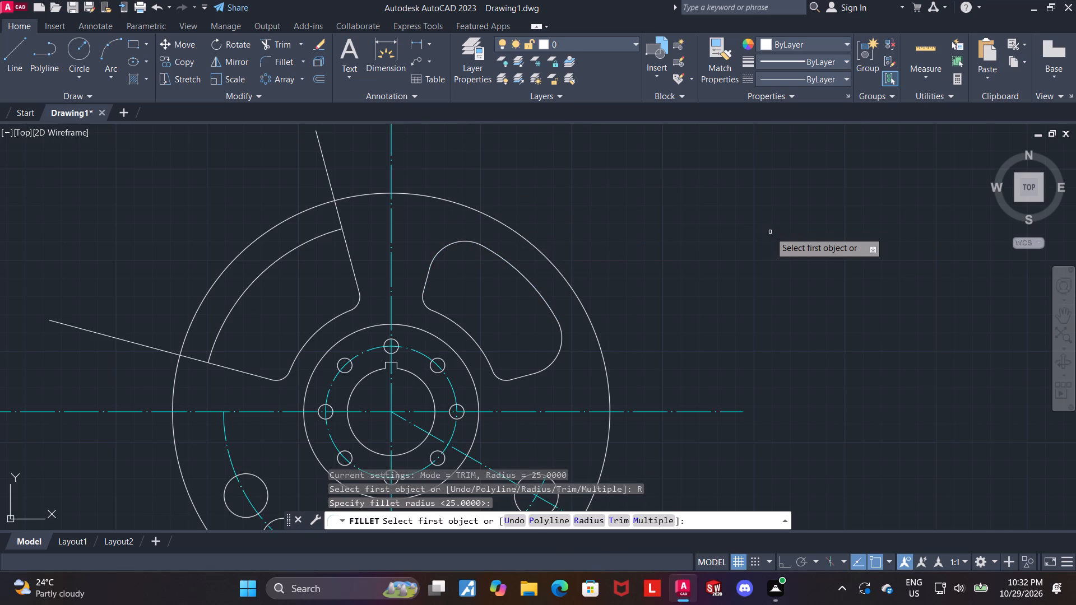
pyautogui.click(329, 232)
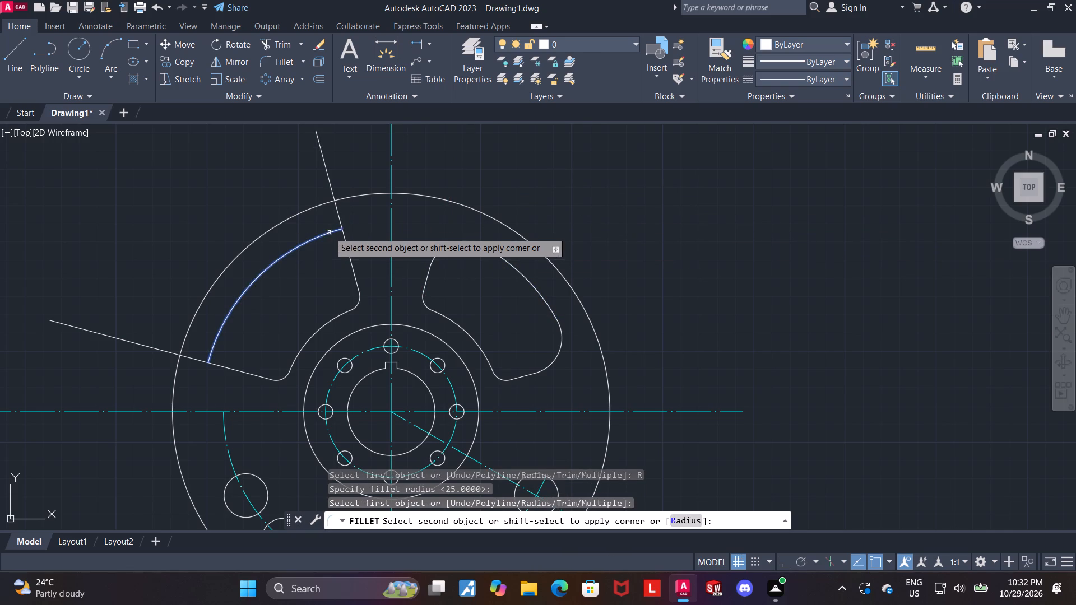
pyautogui.click(344, 239)
# Fillet the corner between the 165° line and the outer window arc with radius 25, and end the command.
pyautogui.press('f')
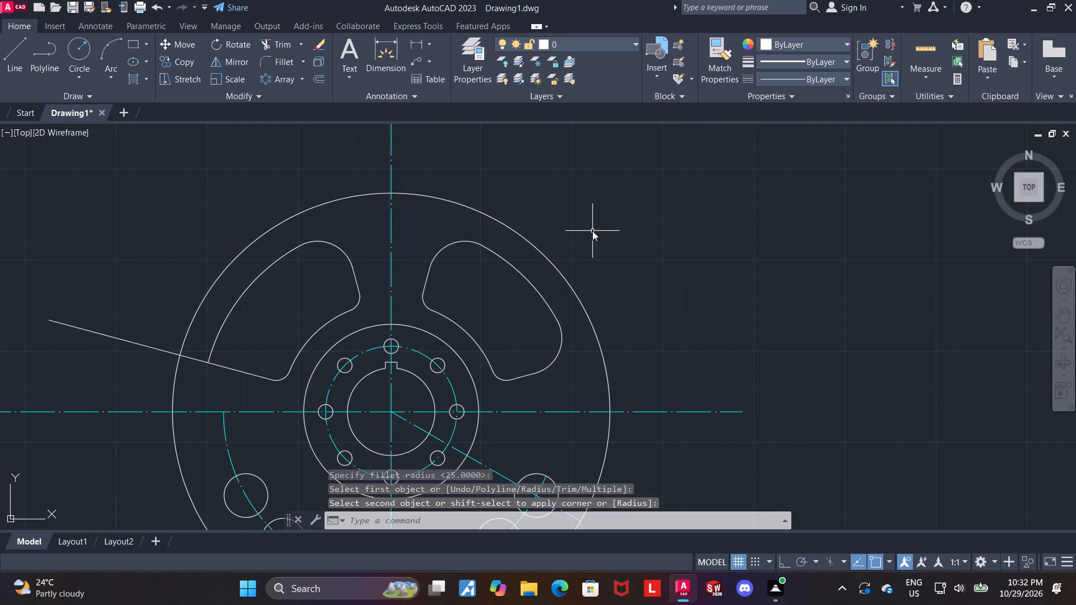
pyautogui.press('Return')
pyautogui.press('r')
pyautogui.press('Return')
pyautogui.press('Return')
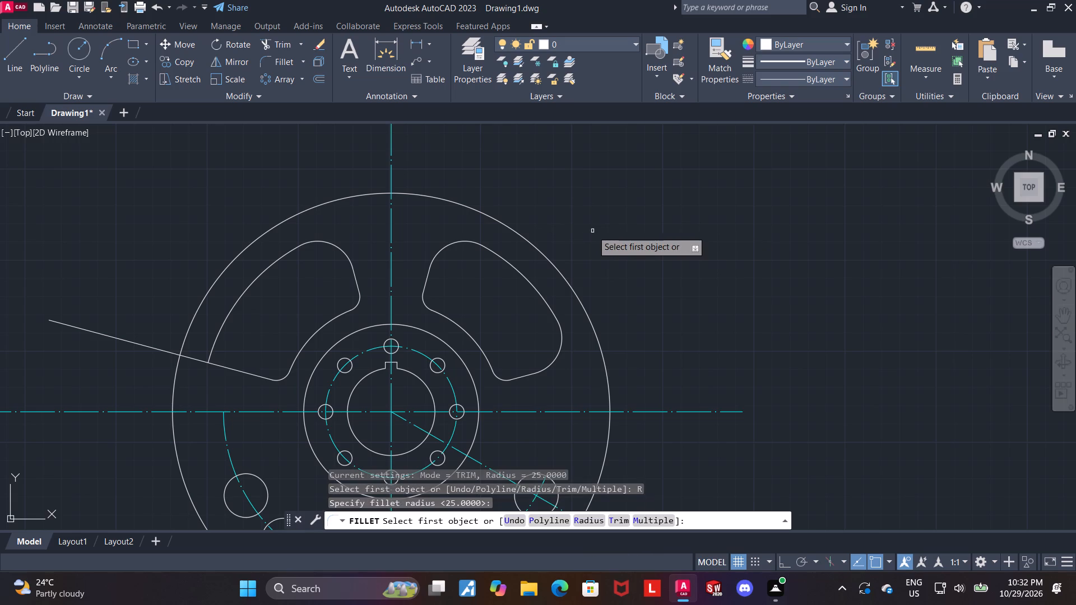
pyautogui.click(224, 366)
pyautogui.click(217, 344)
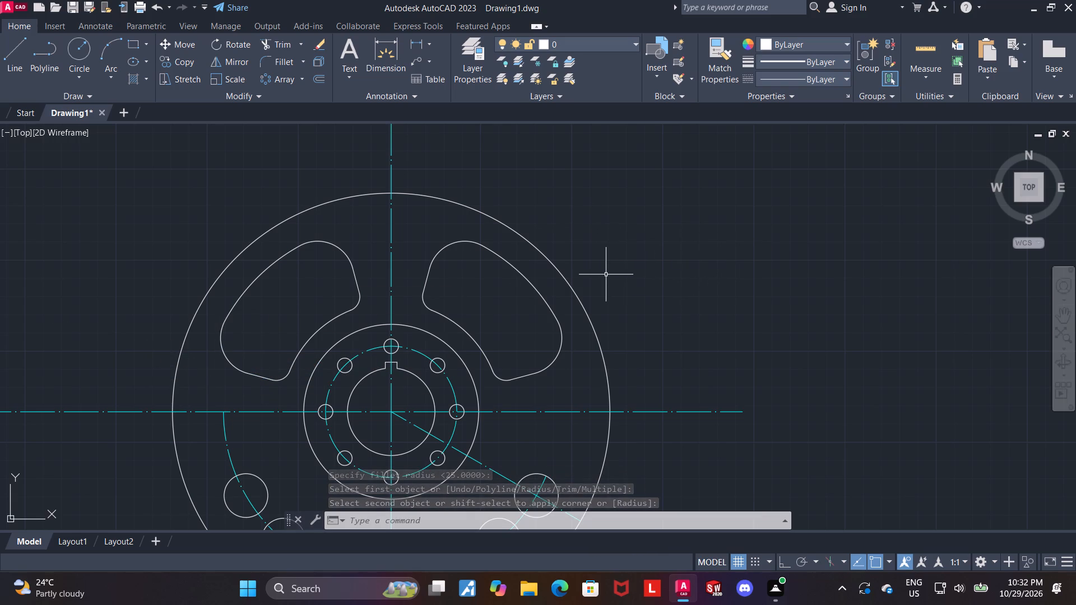
pyautogui.press('Escape')
pyautogui.press('Escape')
pyautogui.press('Escape')
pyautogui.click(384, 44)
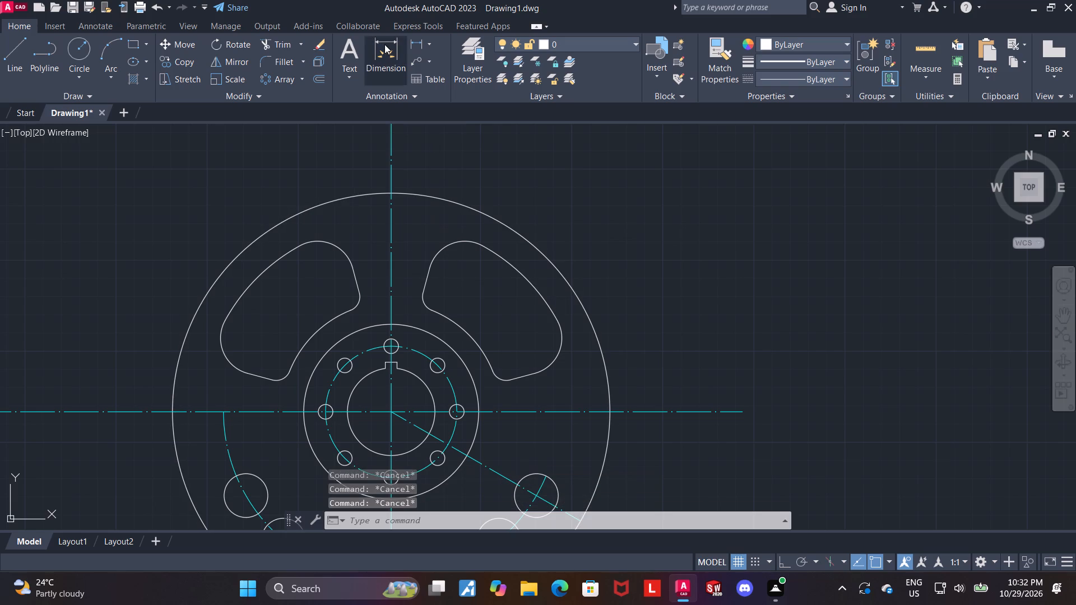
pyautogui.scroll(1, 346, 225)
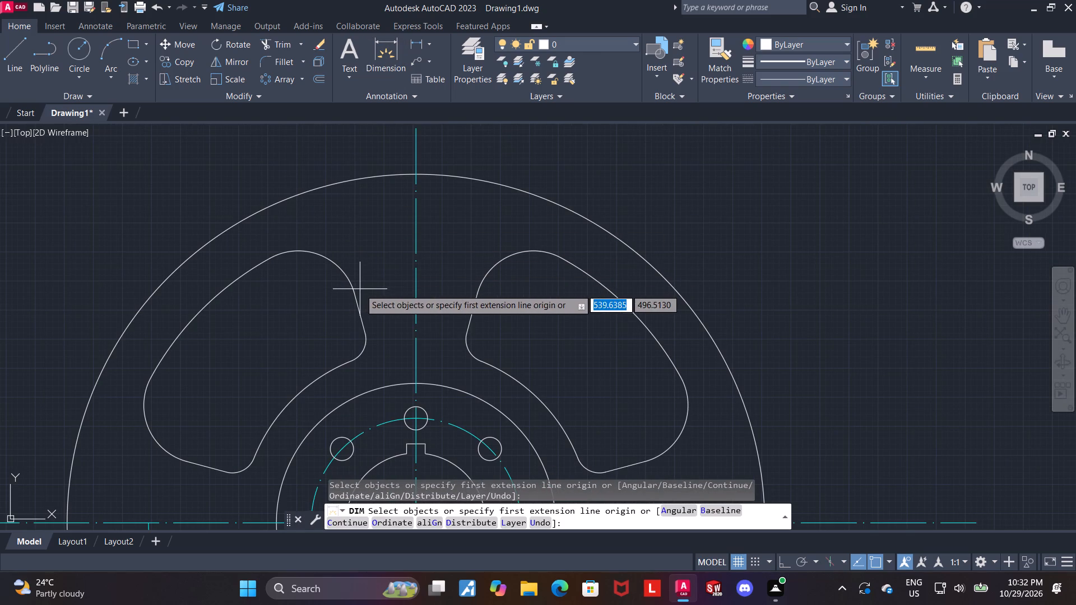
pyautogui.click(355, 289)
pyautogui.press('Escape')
# Add an angular dimension between the facing straight edges of the two windows, placed across the vertical centre line.
pyautogui.click(395, 57)
pyautogui.scroll(1, 393, 267)
pyautogui.click(342, 351)
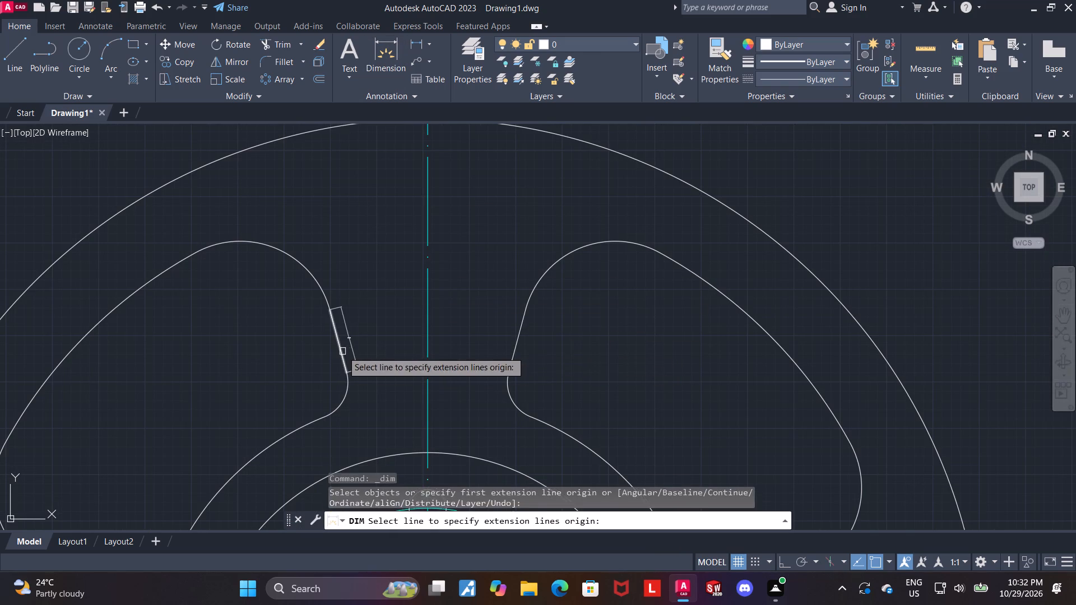
pyautogui.click(514, 350)
pyautogui.click(488, 309)
pyautogui.scroll(6, 431, 306)
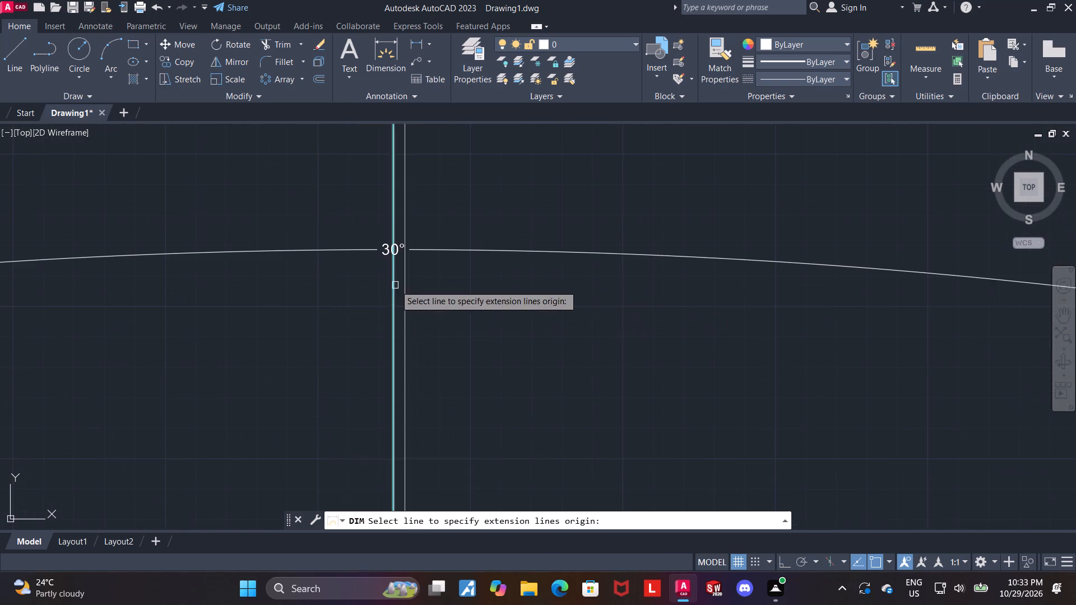
pyautogui.scroll(-9, 407, 280)
pyautogui.press('Escape')
pyautogui.moveTo(637, 295); pyautogui.dragTo(660, 213, button='middle')
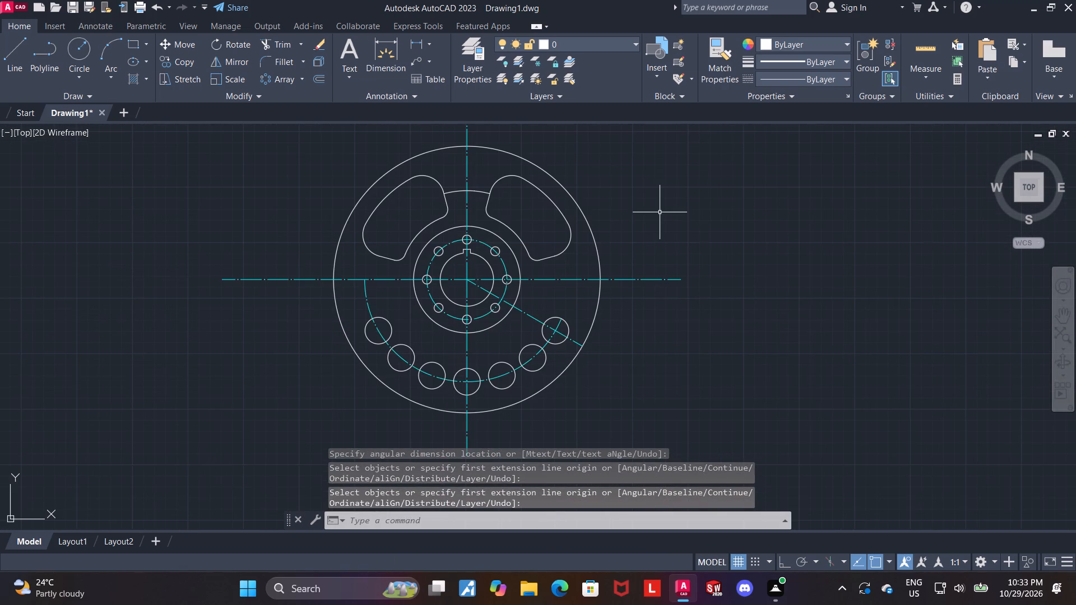
# Modify the Standard dimension style to a linear dimension precision of 0.
pyautogui.press('d')
pyautogui.press('Return')
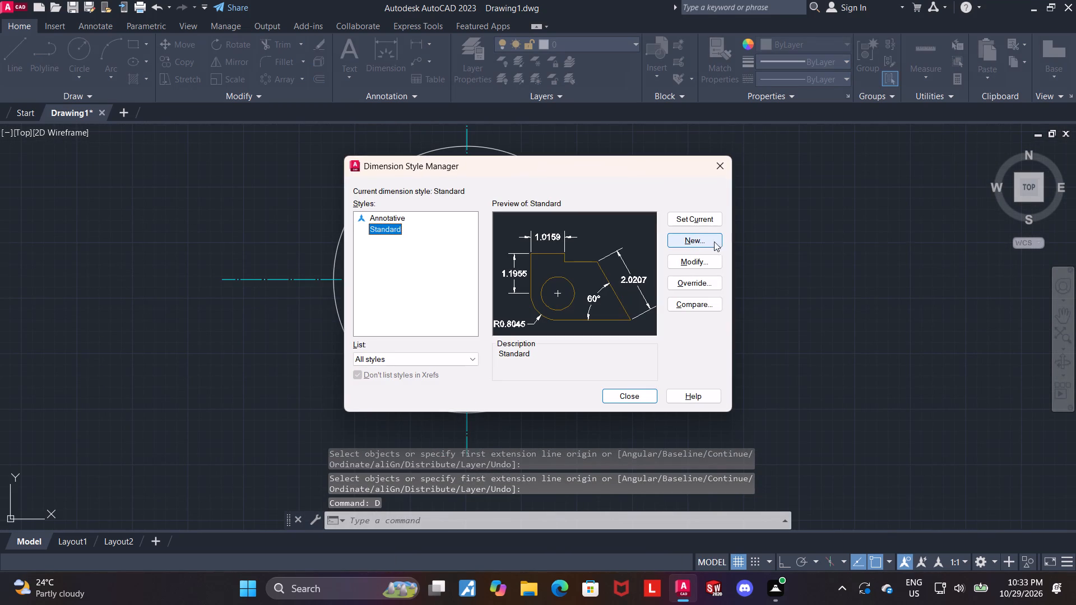
pyautogui.click(699, 259)
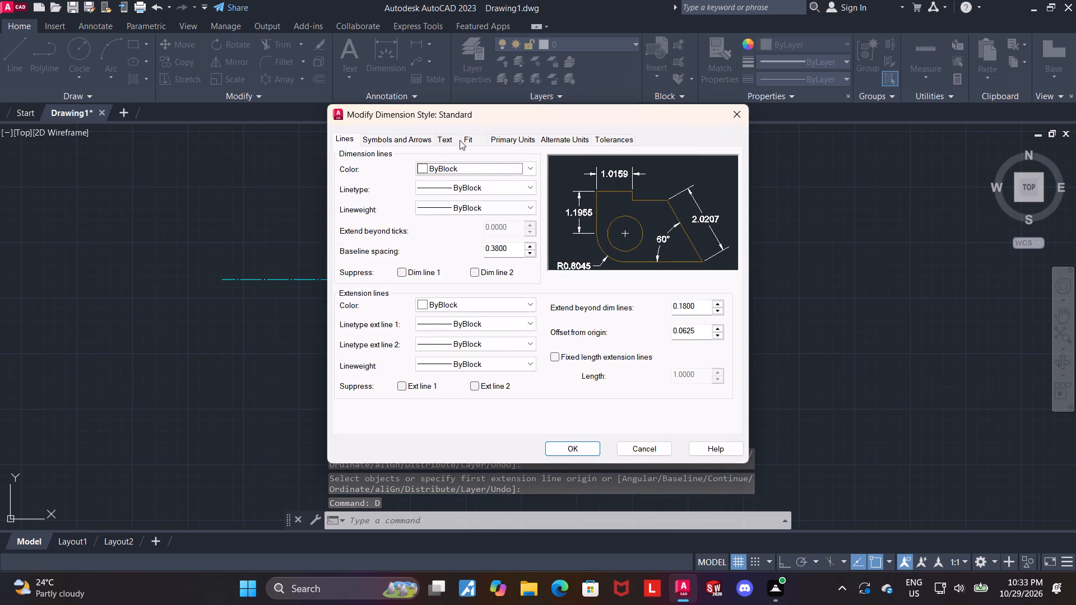
pyautogui.click(522, 137)
pyautogui.click(475, 193)
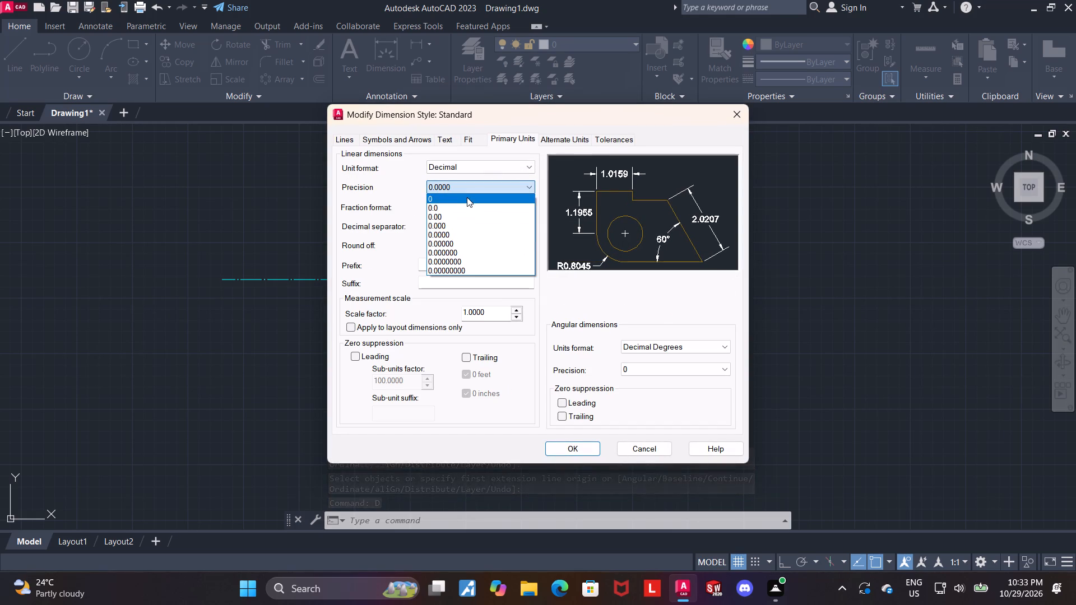
pyautogui.click(466, 199)
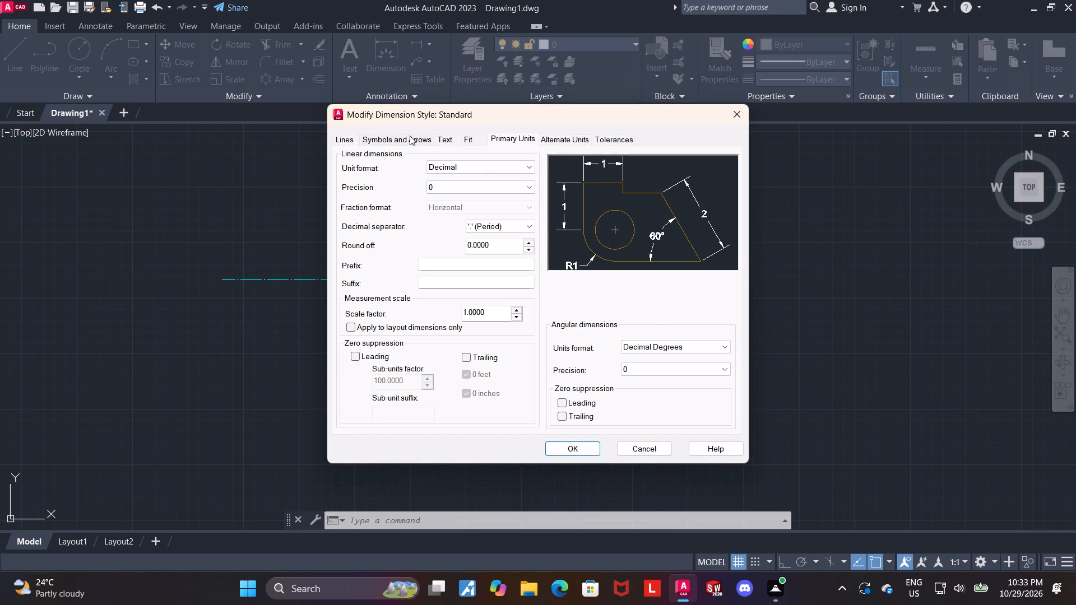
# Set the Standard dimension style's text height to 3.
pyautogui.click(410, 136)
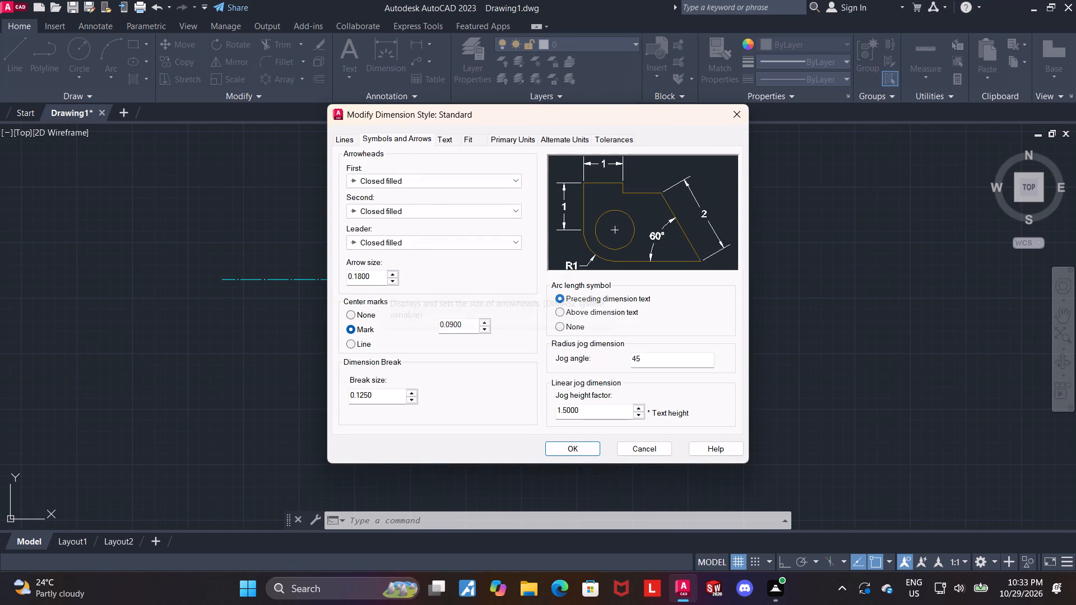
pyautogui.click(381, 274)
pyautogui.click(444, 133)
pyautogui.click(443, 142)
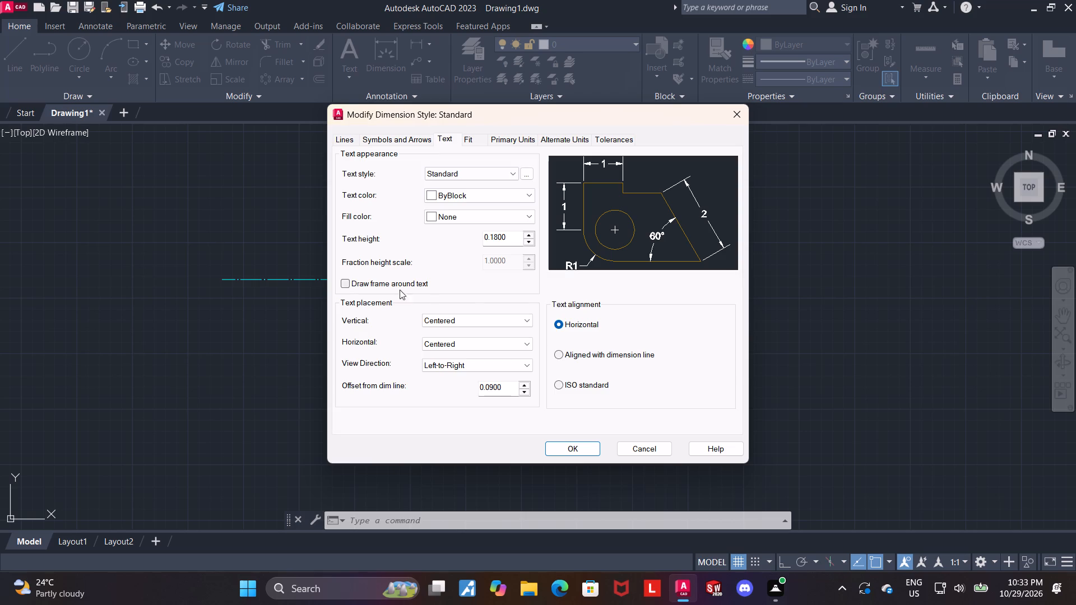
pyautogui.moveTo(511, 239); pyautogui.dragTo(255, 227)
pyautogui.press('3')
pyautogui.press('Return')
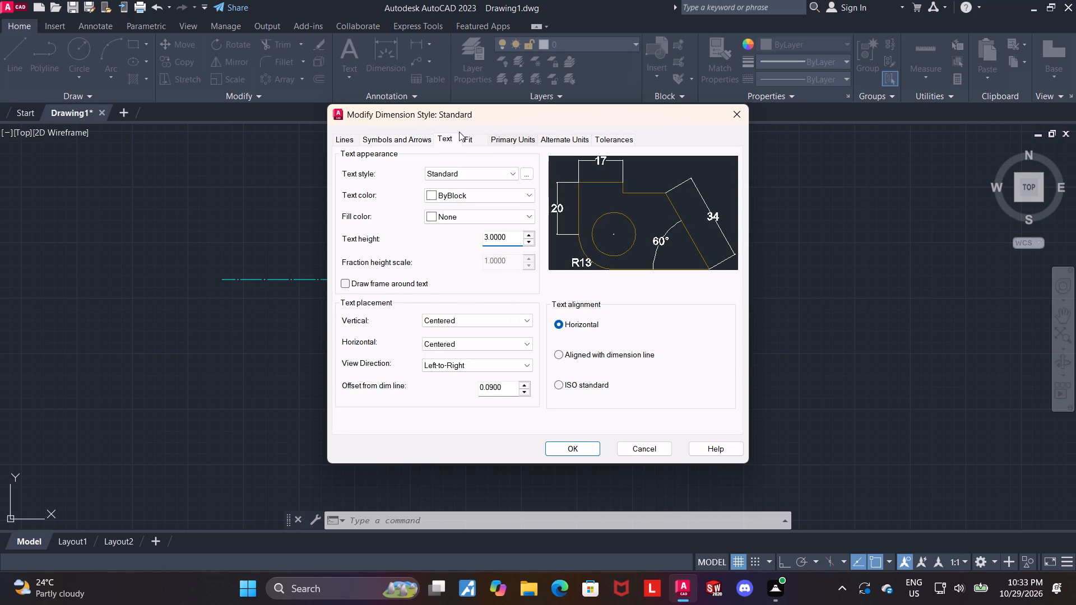
# Set the Standard dimension style's arrow size to 2 and save the style changes.
pyautogui.tripleClick(419, 133)
pyautogui.doubleClick(420, 133)
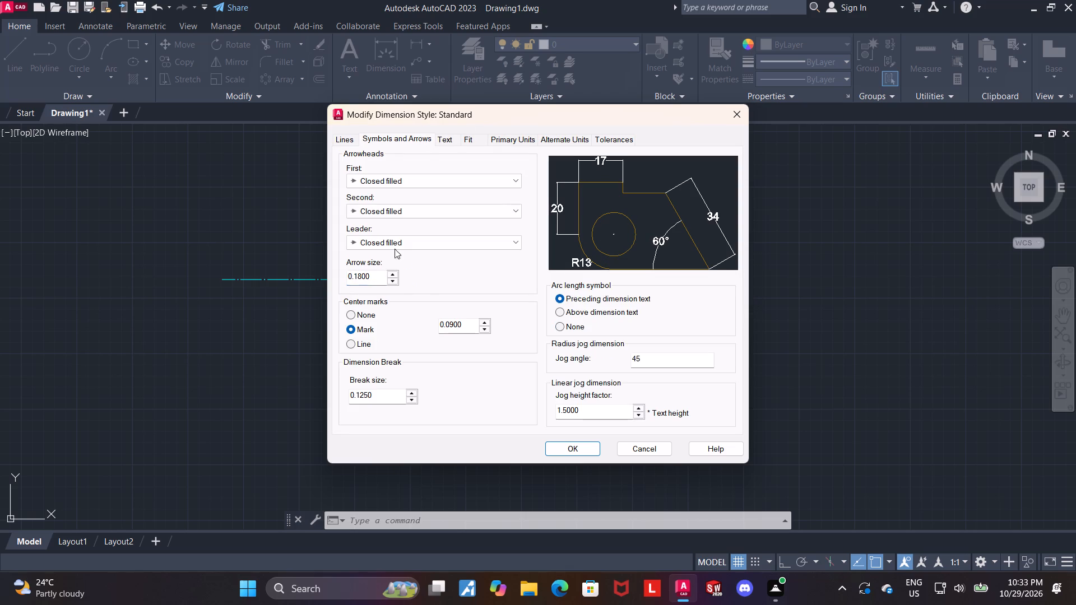
pyautogui.moveTo(384, 278); pyautogui.dragTo(287, 282)
pyautogui.press('2')
pyautogui.press('Return')
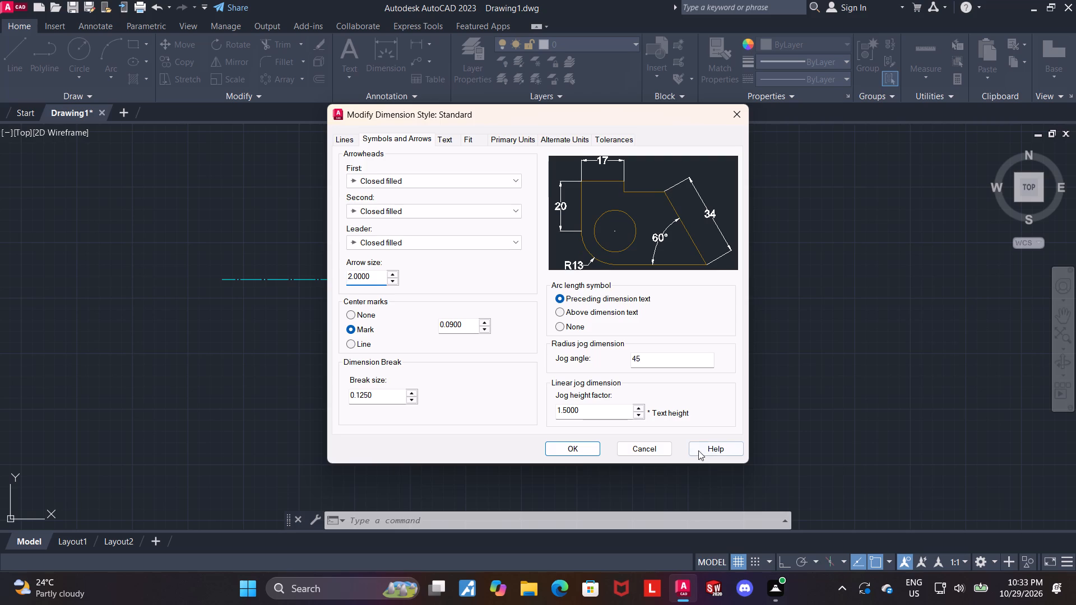
pyautogui.click(580, 453)
pyautogui.click(634, 398)
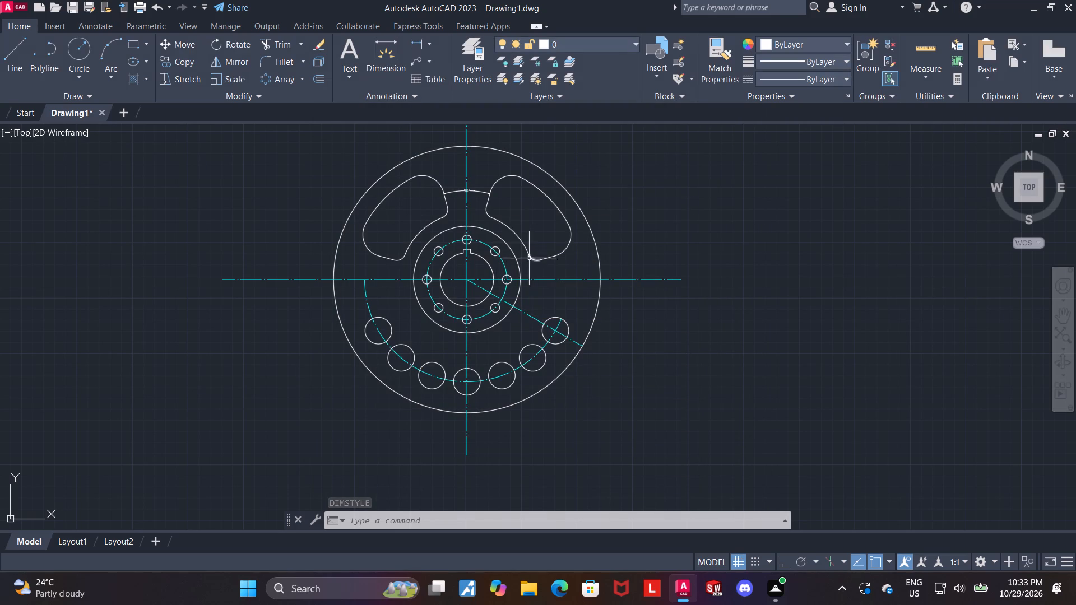
# Reopen the Standard dimension style for modification and set its text height to 5.
pyautogui.scroll(2, 469, 220)
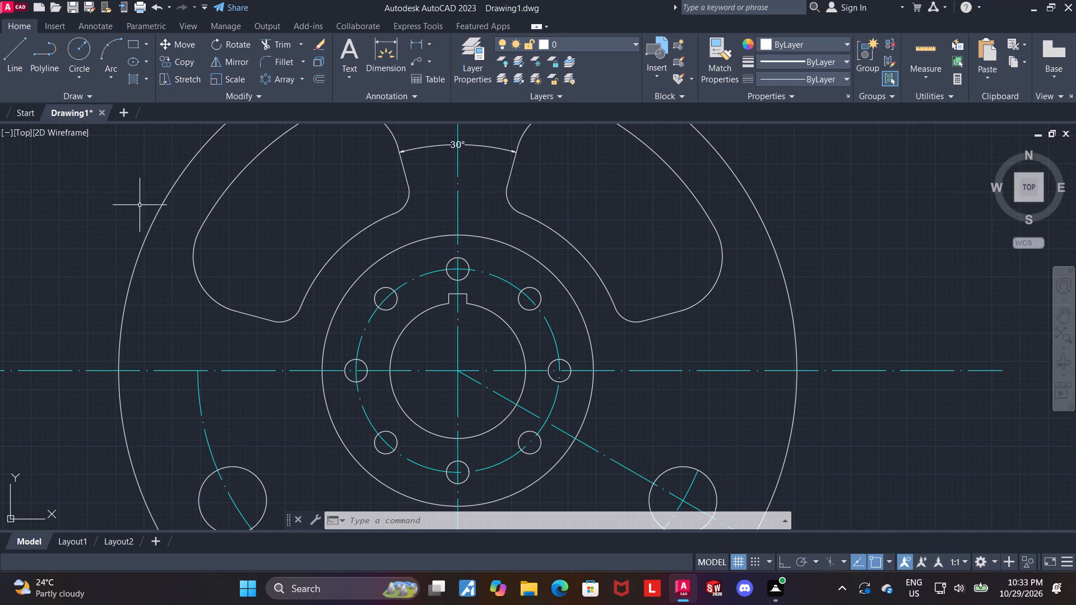
pyautogui.scroll(-1, 549, 278)
pyautogui.scroll(1, 533, 170)
pyautogui.press('Escape')
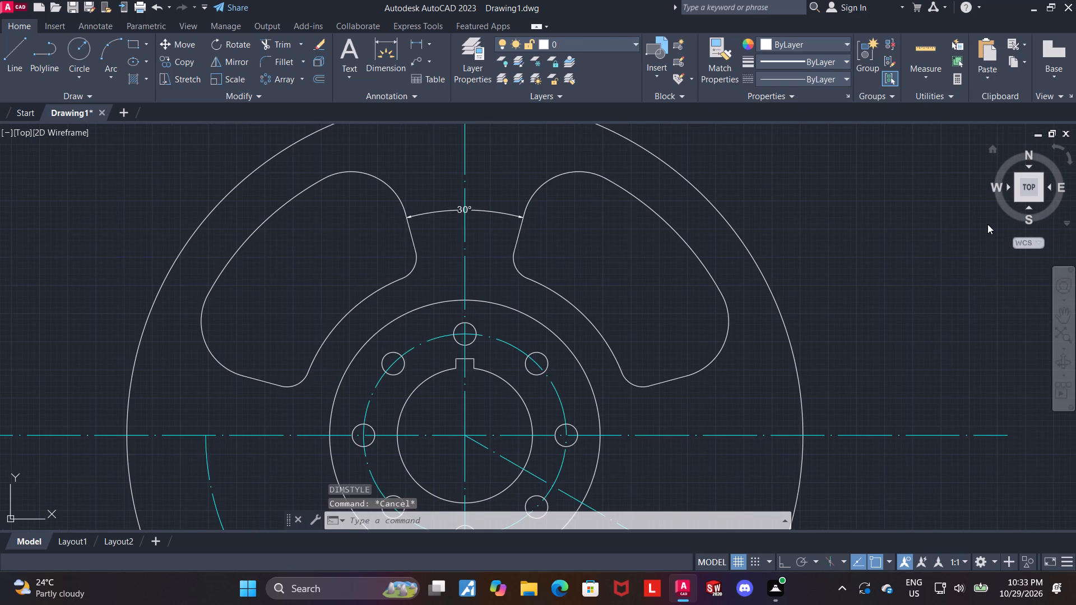
pyautogui.press('d')
pyautogui.press('Return')
pyautogui.click(686, 259)
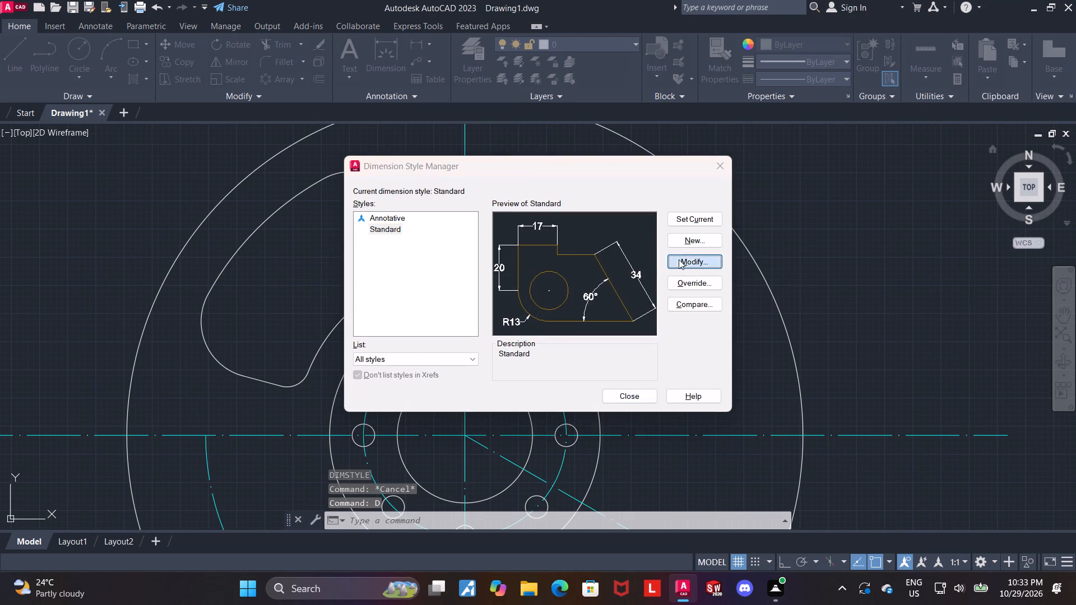
pyautogui.click(500, 139)
pyautogui.click(469, 142)
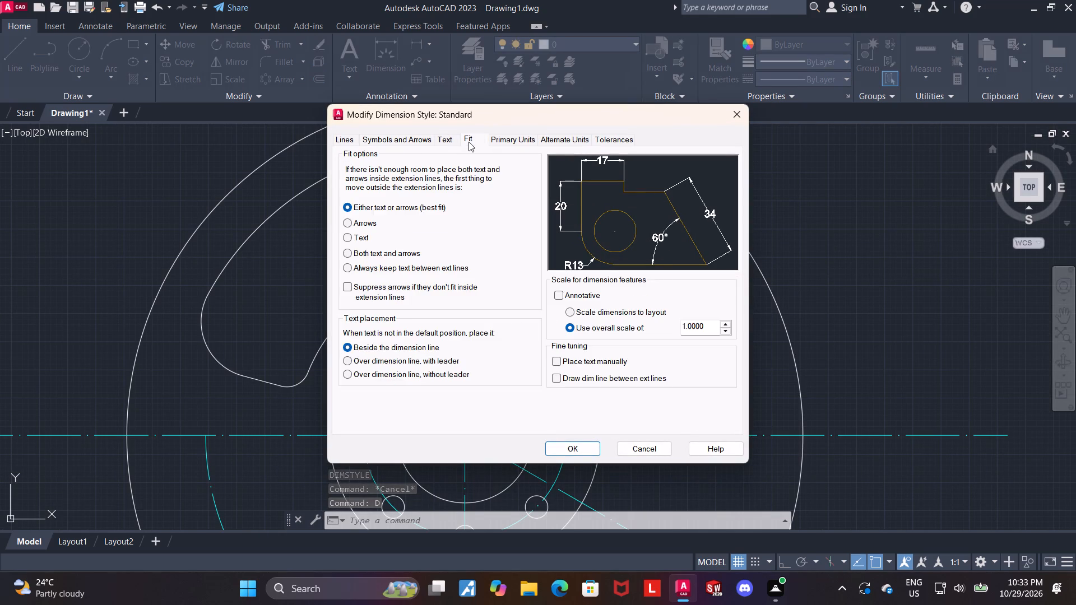
pyautogui.click(449, 142)
pyautogui.moveTo(507, 243); pyautogui.dragTo(302, 250)
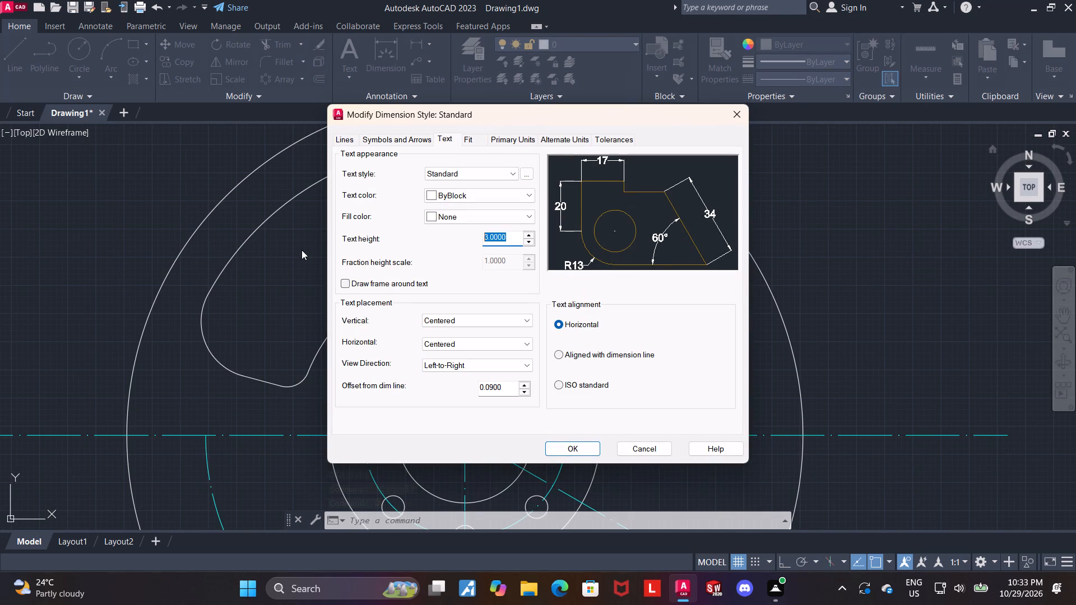
pyautogui.press('5')
pyautogui.press('Return')
# Set the Standard dimension style's arrow size to 3 and save the style changes.
pyautogui.click(381, 139)
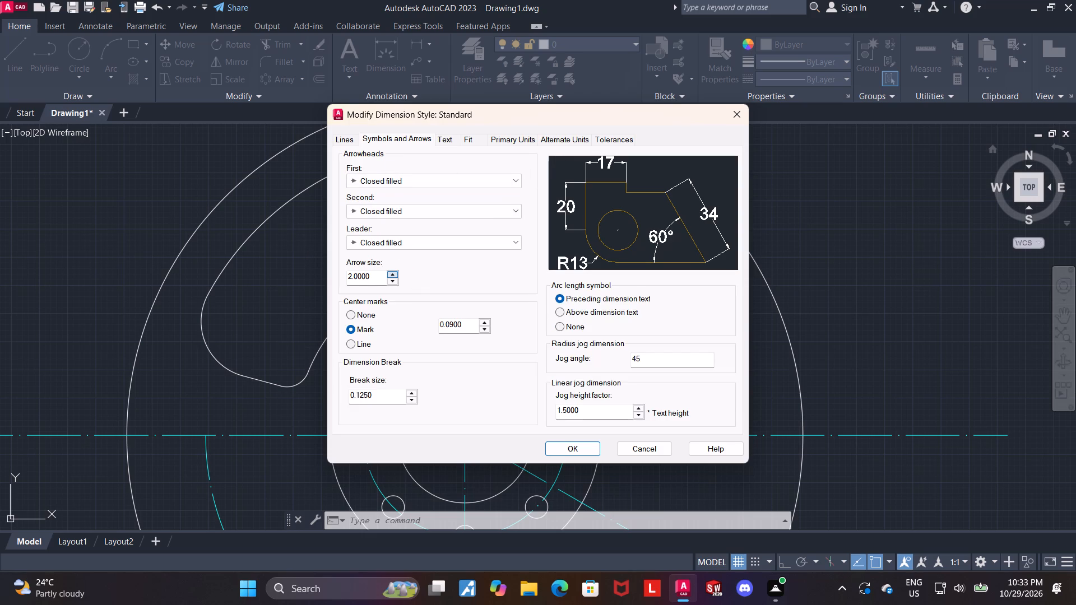
pyautogui.moveTo(379, 276); pyautogui.dragTo(207, 272)
pyautogui.press('3')
pyautogui.press('Return')
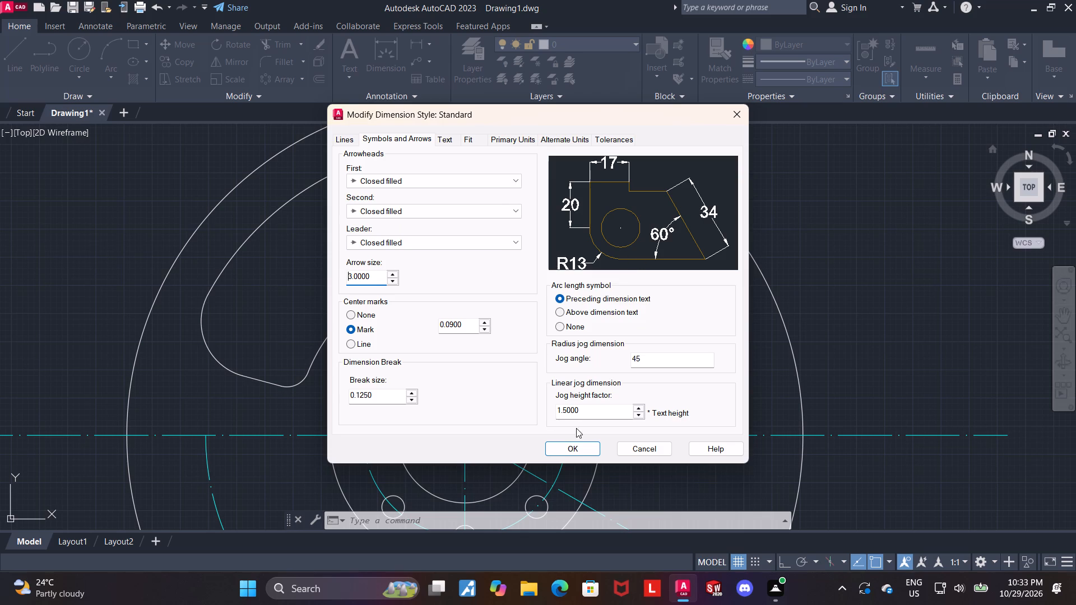
pyautogui.click(579, 443)
pyautogui.click(630, 400)
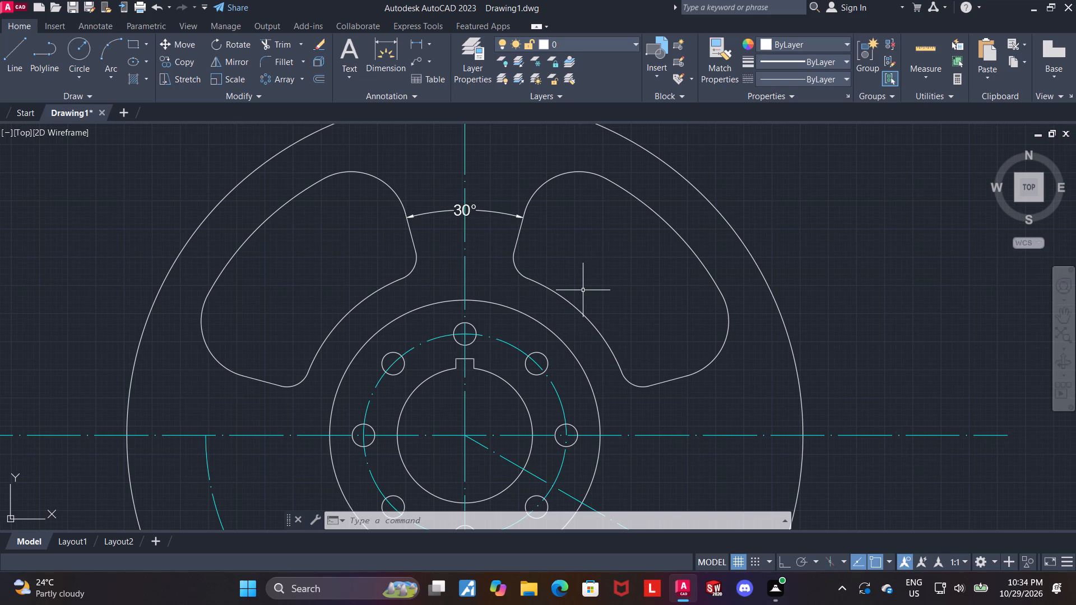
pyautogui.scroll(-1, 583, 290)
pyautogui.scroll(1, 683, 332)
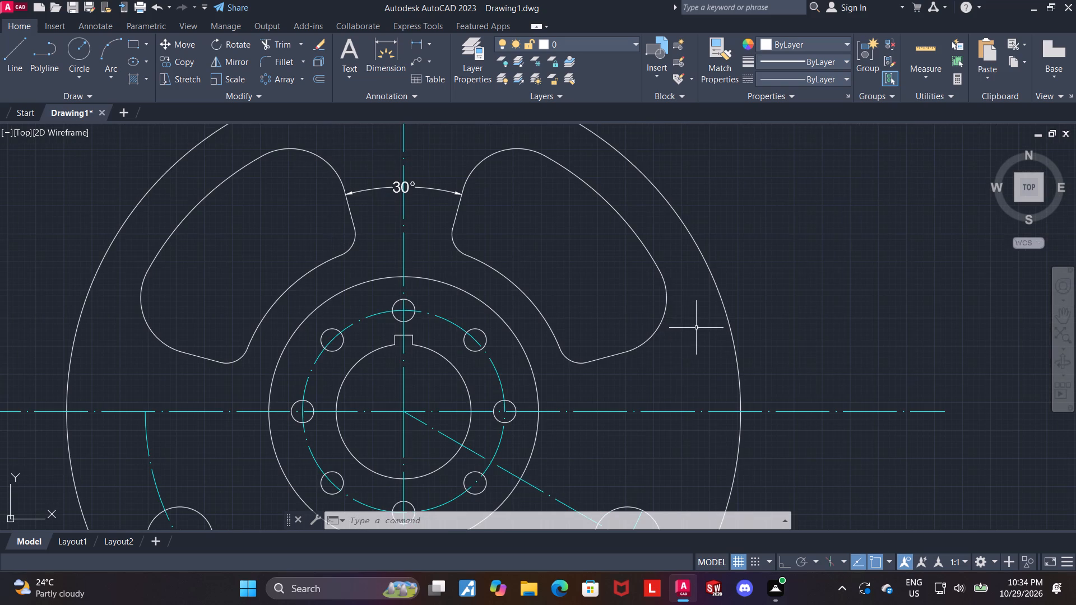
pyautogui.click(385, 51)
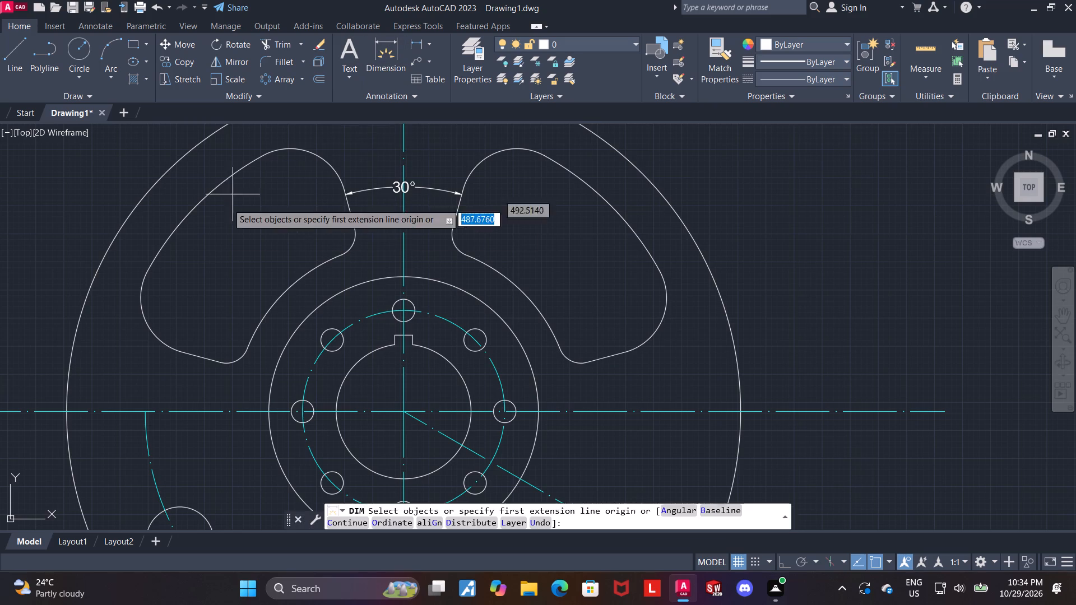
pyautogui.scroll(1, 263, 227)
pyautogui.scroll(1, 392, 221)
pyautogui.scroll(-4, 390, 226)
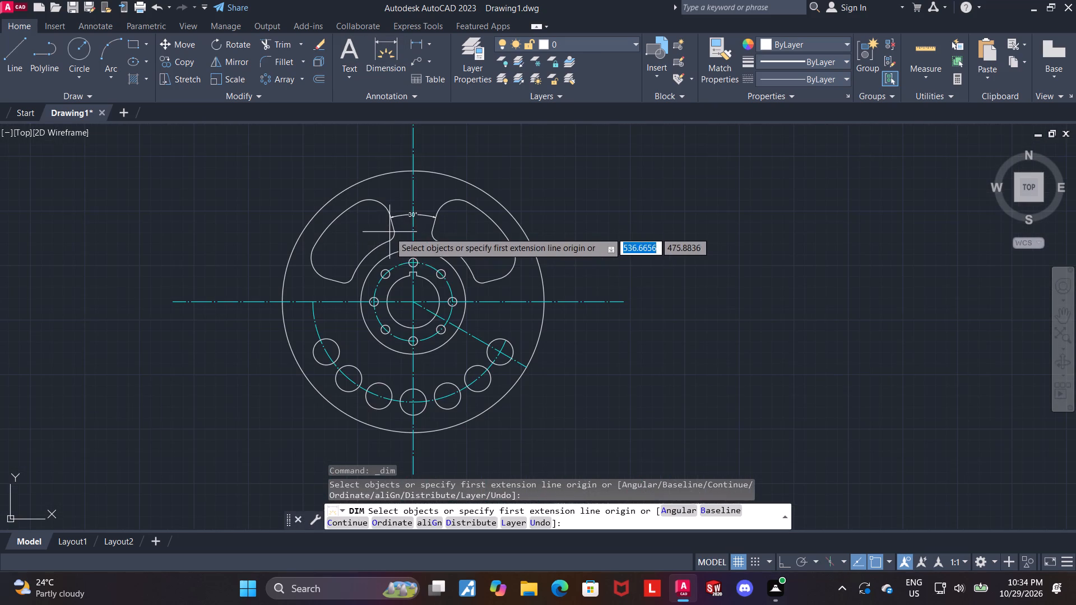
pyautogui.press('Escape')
# Add a radius dimension to the inner arc of the right-hand window, placing its text inside the window.
pyautogui.moveTo(613, 273); pyautogui.dragTo(639, 254, button='middle')
pyautogui.scroll(1, 456, 281)
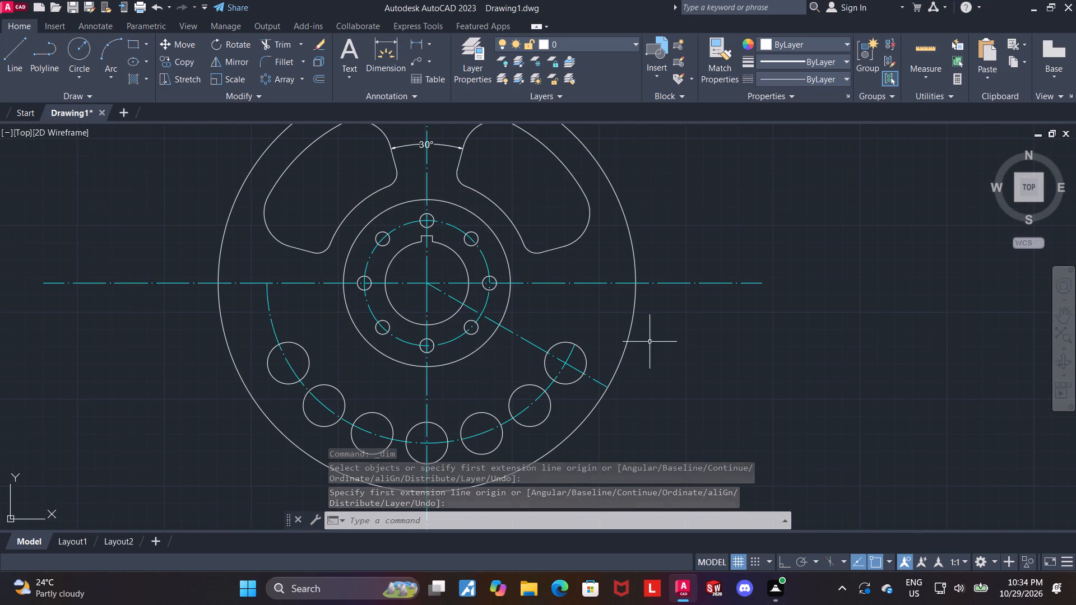
pyautogui.scroll(-1, 702, 347)
pyautogui.moveTo(702, 343); pyautogui.dragTo(703, 349, button='middle')
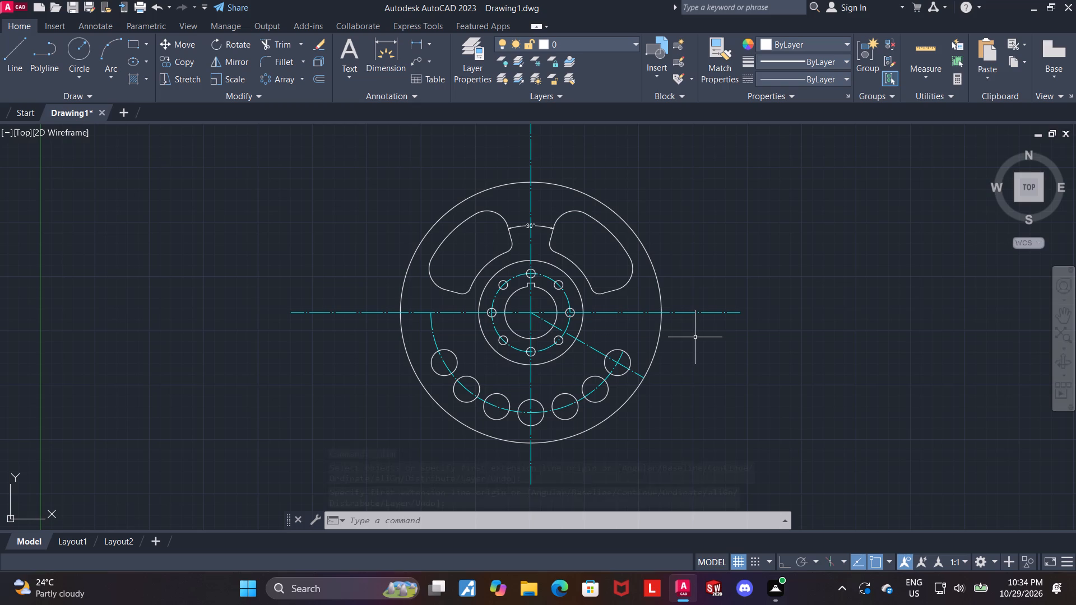
pyautogui.scroll(3, 604, 255)
pyautogui.click(393, 43)
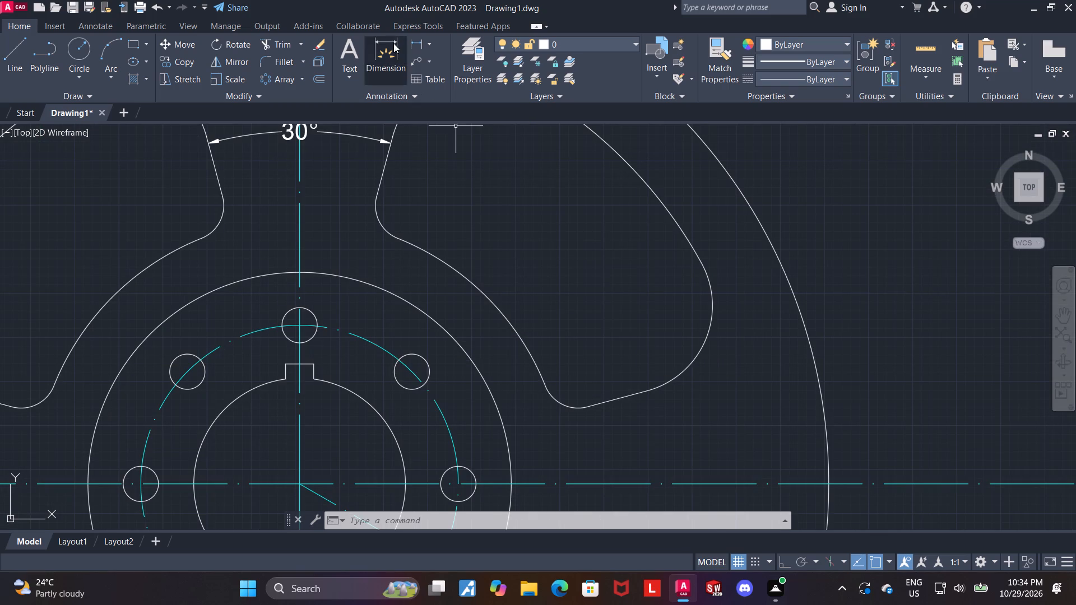
pyautogui.click(434, 258)
pyautogui.click(457, 229)
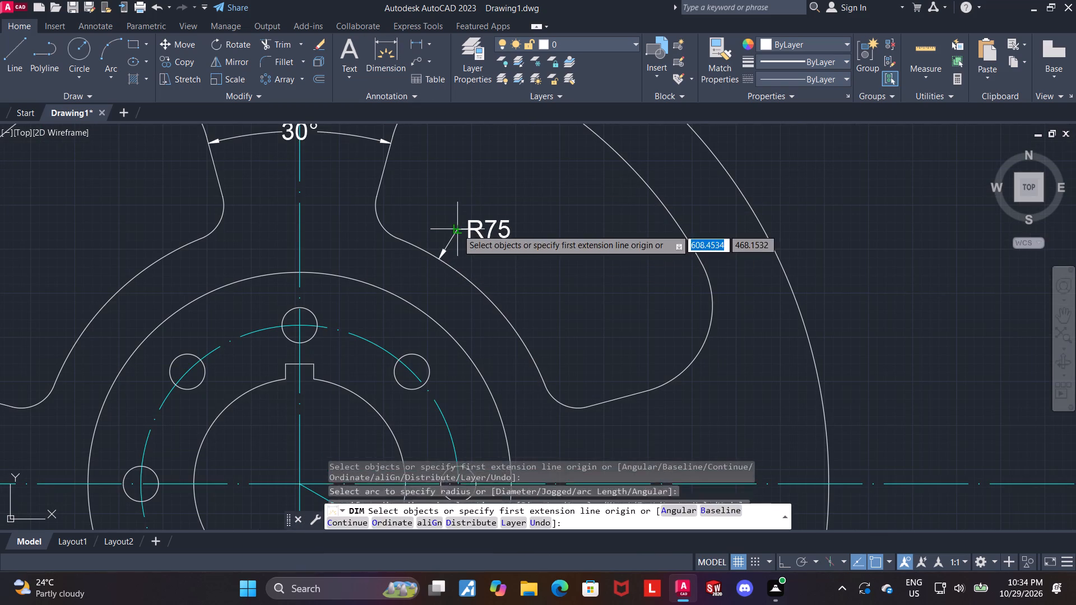
pyautogui.press('Escape')
# Add an angular dimension between the two straight end edges of the left-hand window, with its arc inside the window.
pyautogui.moveTo(415, 248); pyautogui.dragTo(490, 254, button='middle')
pyautogui.scroll(-1, 448, 255)
pyautogui.click(386, 54)
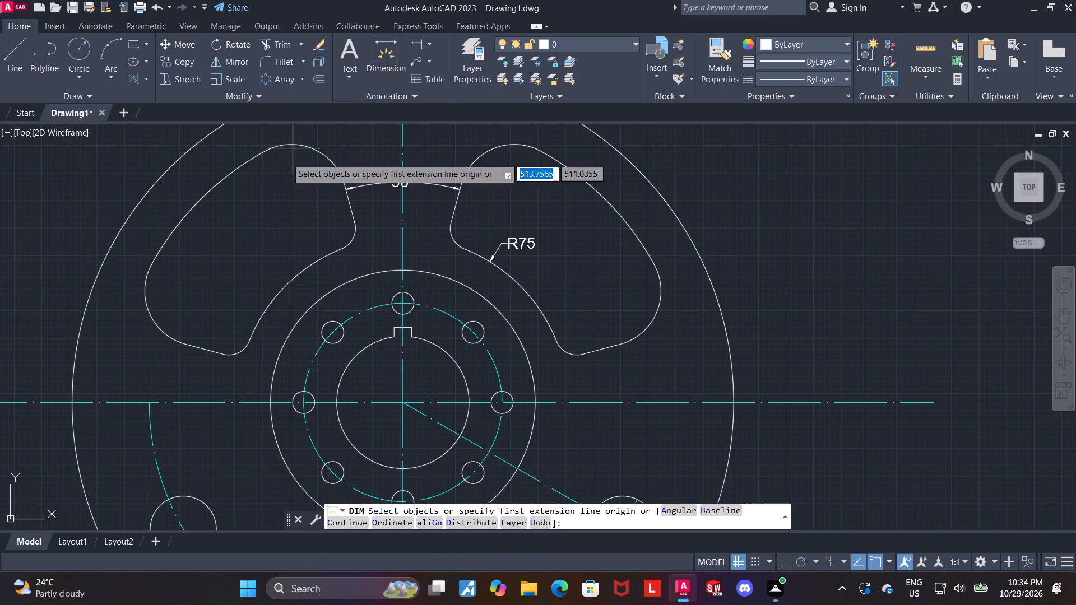
pyautogui.scroll(1, 214, 294)
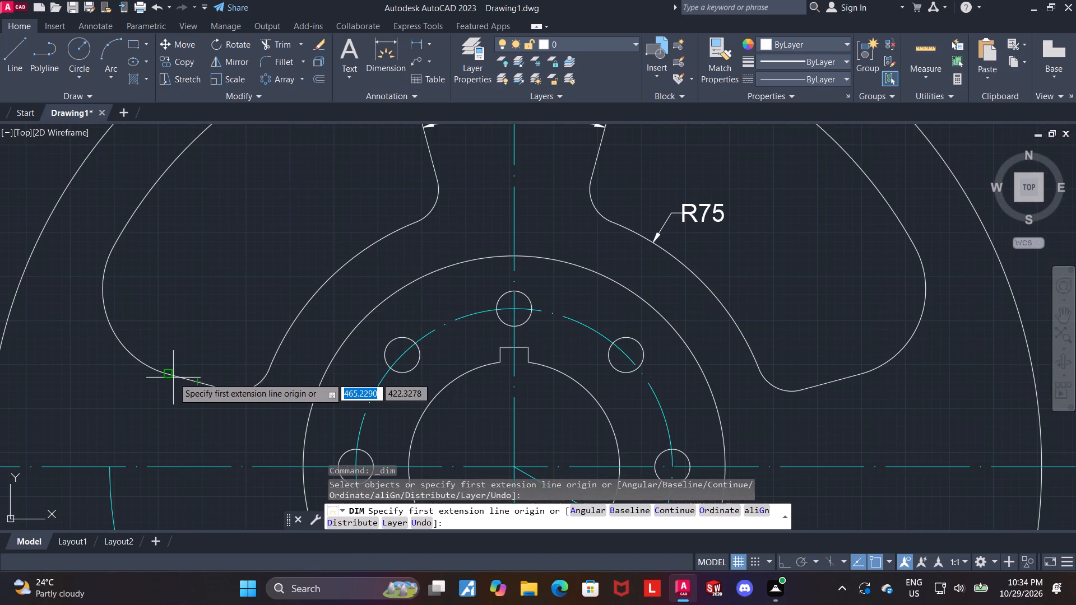
pyautogui.click(179, 379)
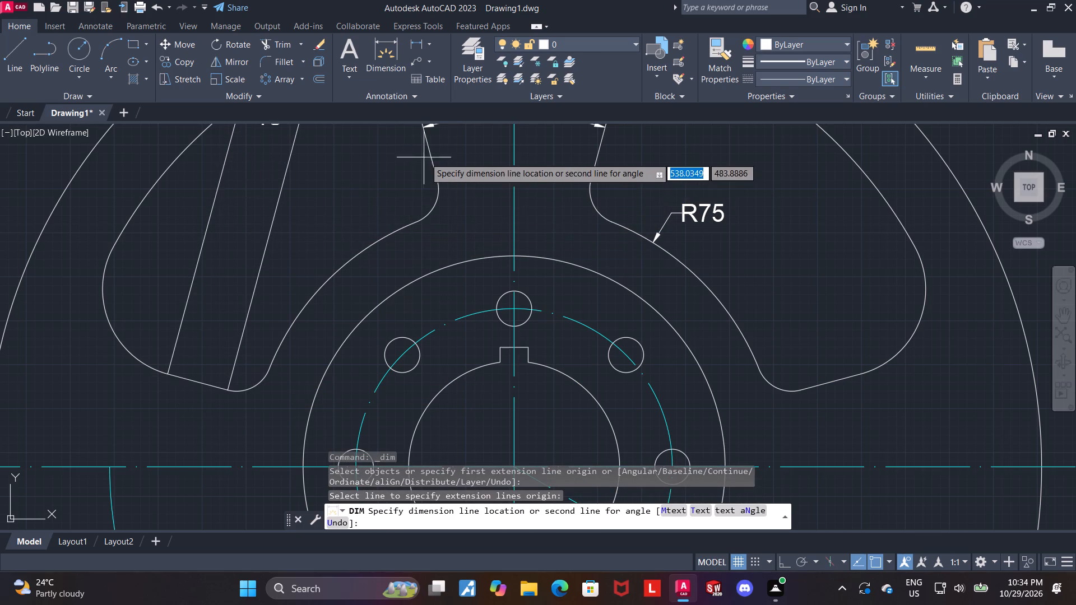
pyautogui.click(424, 140)
pyautogui.click(365, 159)
pyautogui.press('Escape')
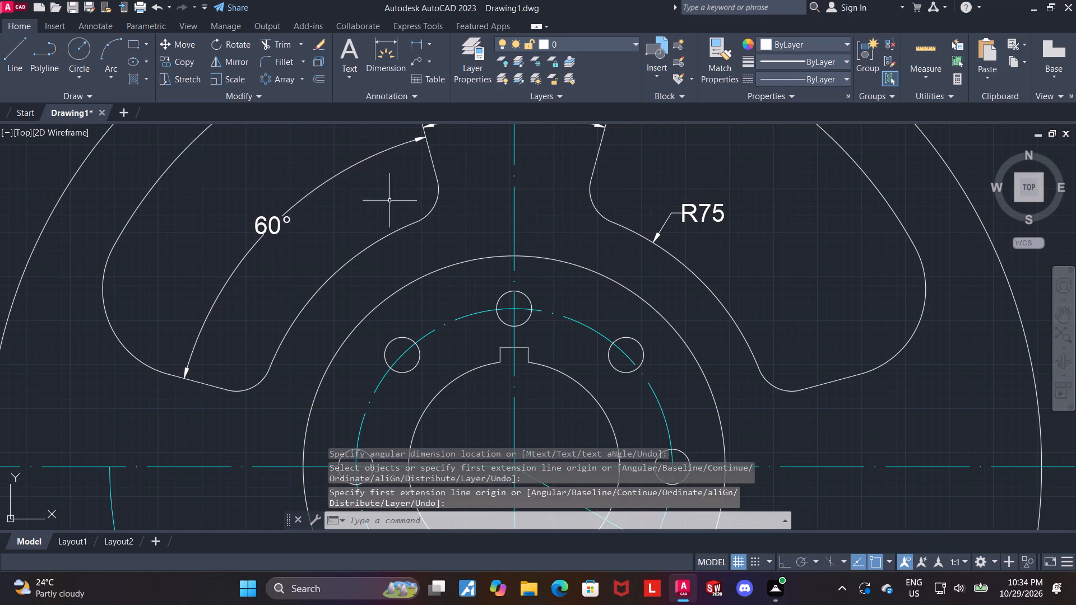
# Reopen the Standard dimension style for modification and set its arrow size to 5.
pyautogui.scroll(-2, 523, 204)
pyautogui.moveTo(743, 270); pyautogui.dragTo(686, 307, button='middle')
pyautogui.scroll(-1, 684, 307)
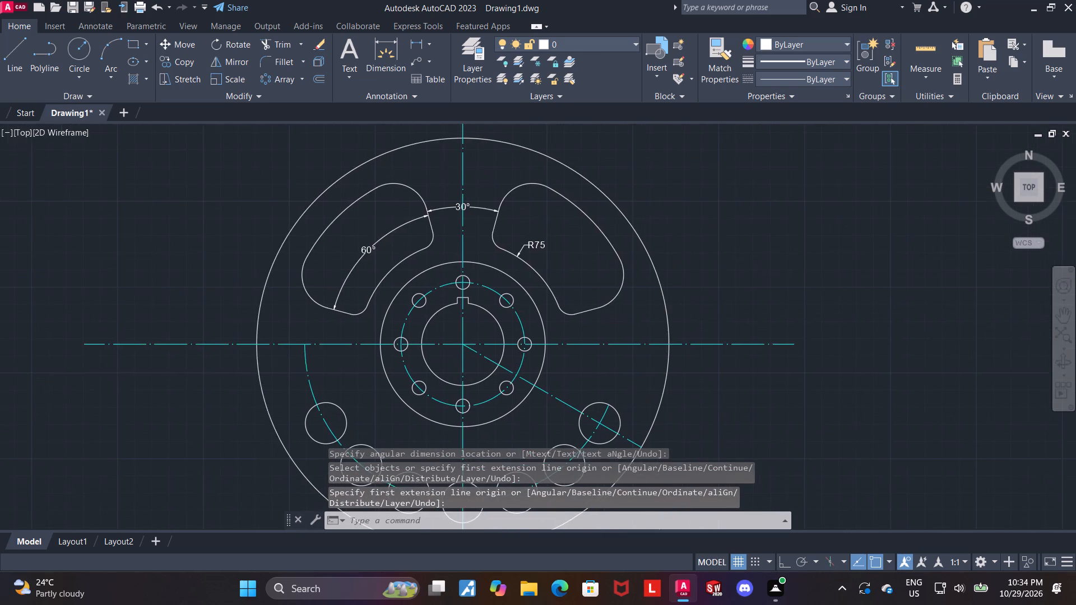
pyautogui.moveTo(773, 356); pyautogui.dragTo(755, 323, button='middle')
pyautogui.scroll(1, 755, 323)
pyautogui.moveTo(780, 328); pyautogui.dragTo(827, 353, button='middle')
pyautogui.scroll(-1, 829, 348)
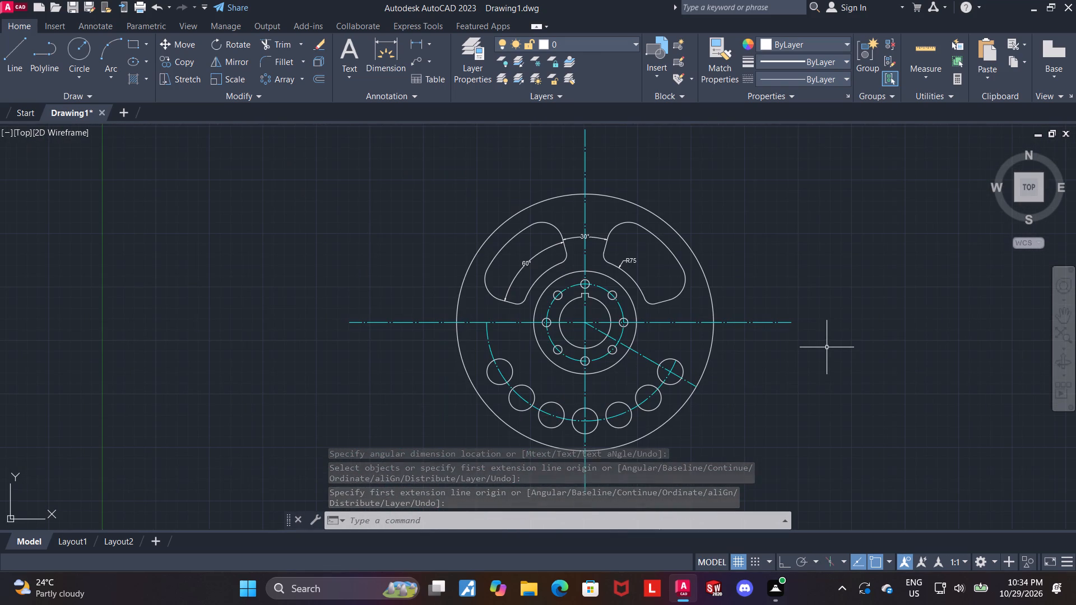
pyautogui.press('d')
pyautogui.press('Return')
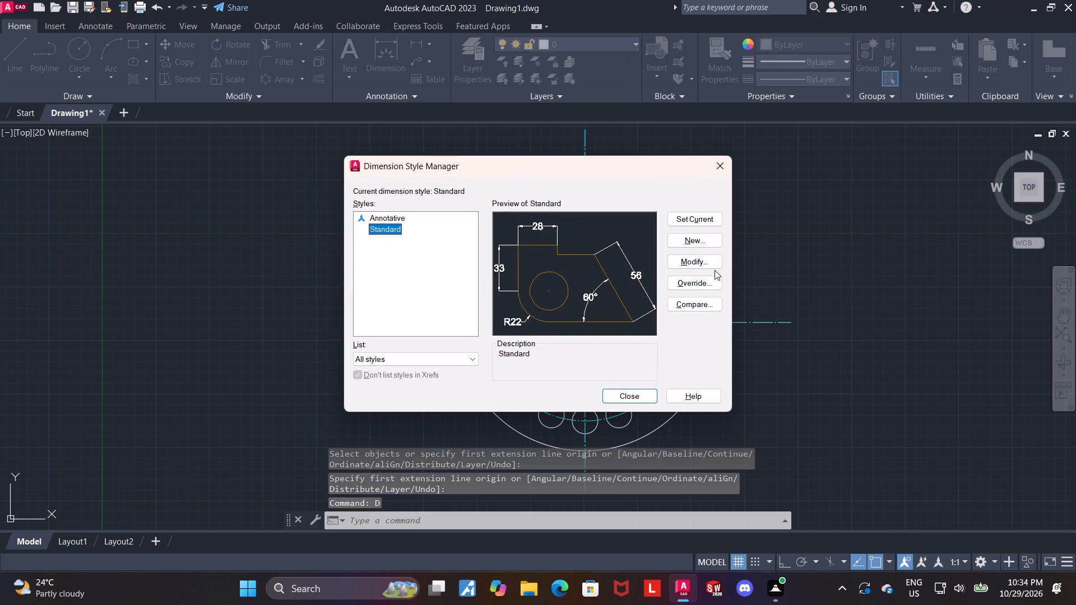
pyautogui.click(706, 261)
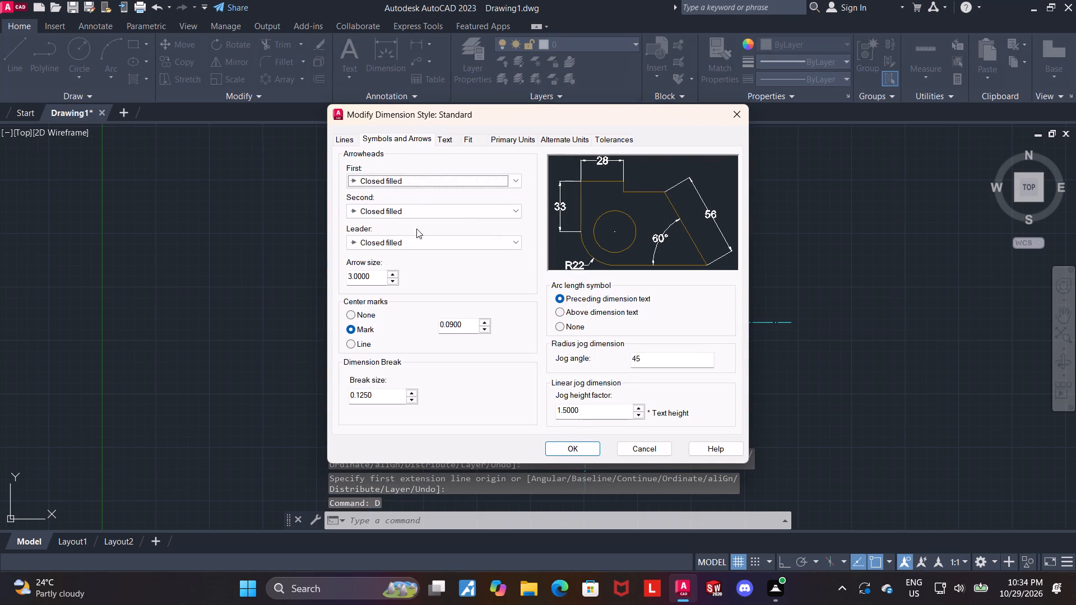
pyautogui.moveTo(374, 277); pyautogui.dragTo(290, 284)
pyautogui.press('4')
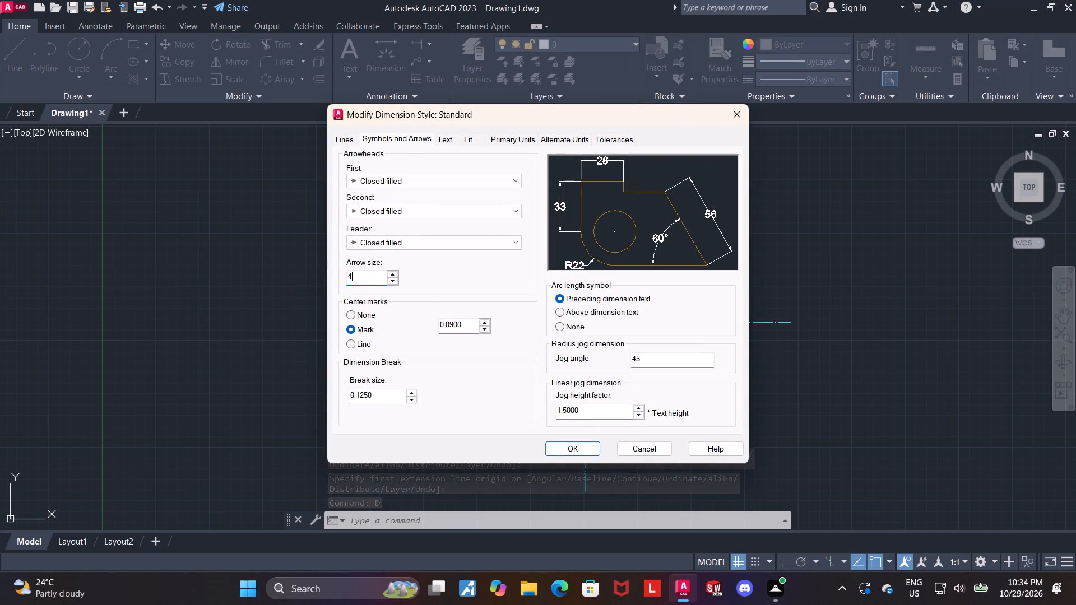
pyautogui.press('BackSpace')
pyautogui.press('5')
pyautogui.press('Return')
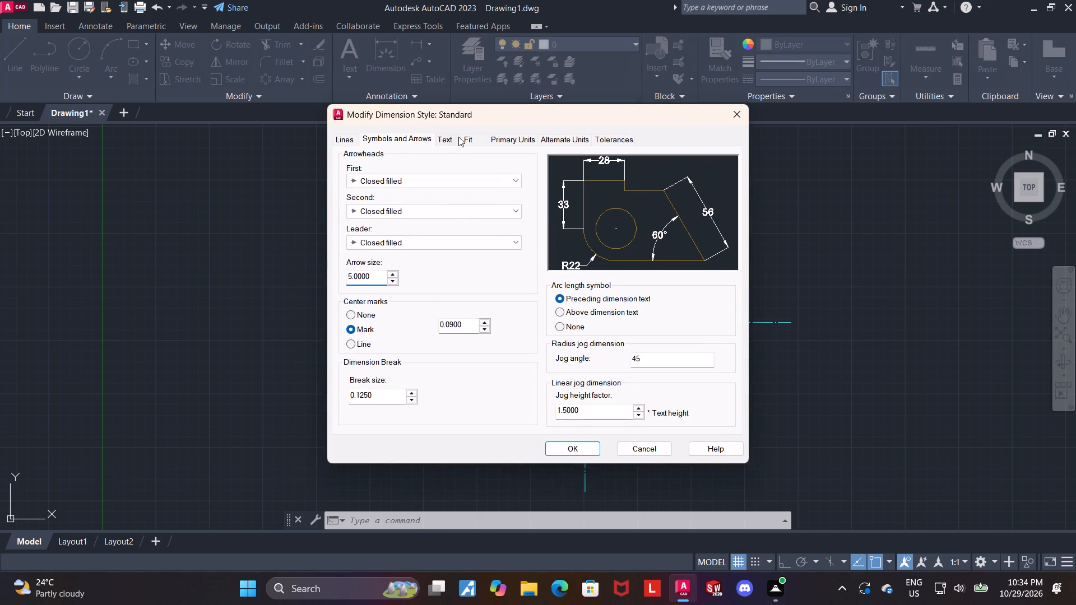
# Set the Standard dimension style's text height to 7 and save the style changes.
pyautogui.click(448, 137)
pyautogui.moveTo(510, 238); pyautogui.dragTo(374, 238)
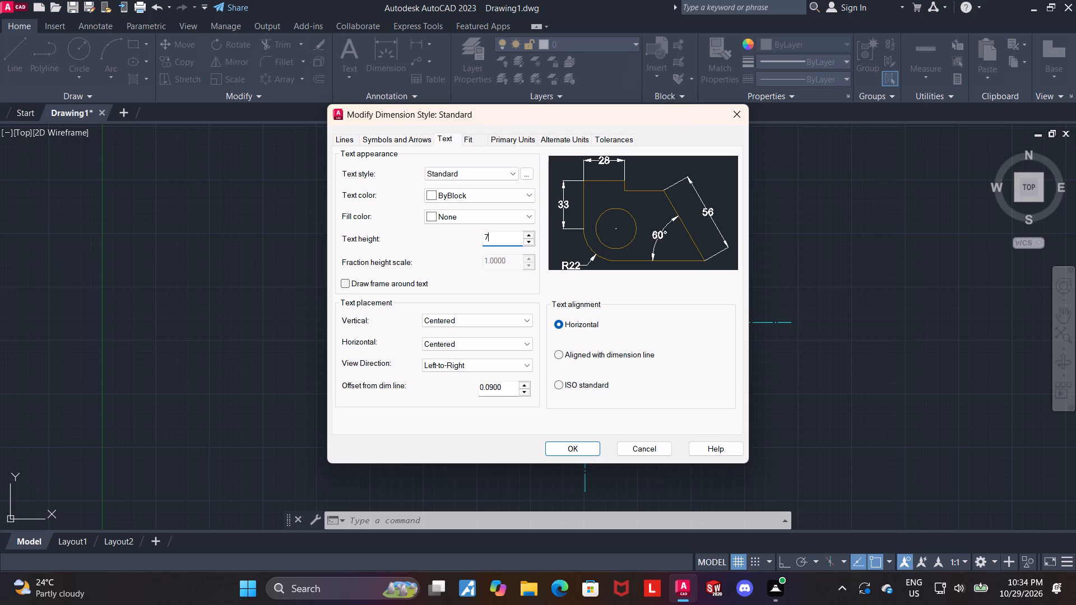
pyautogui.press('7')
pyautogui.press('Return')
pyautogui.click(569, 448)
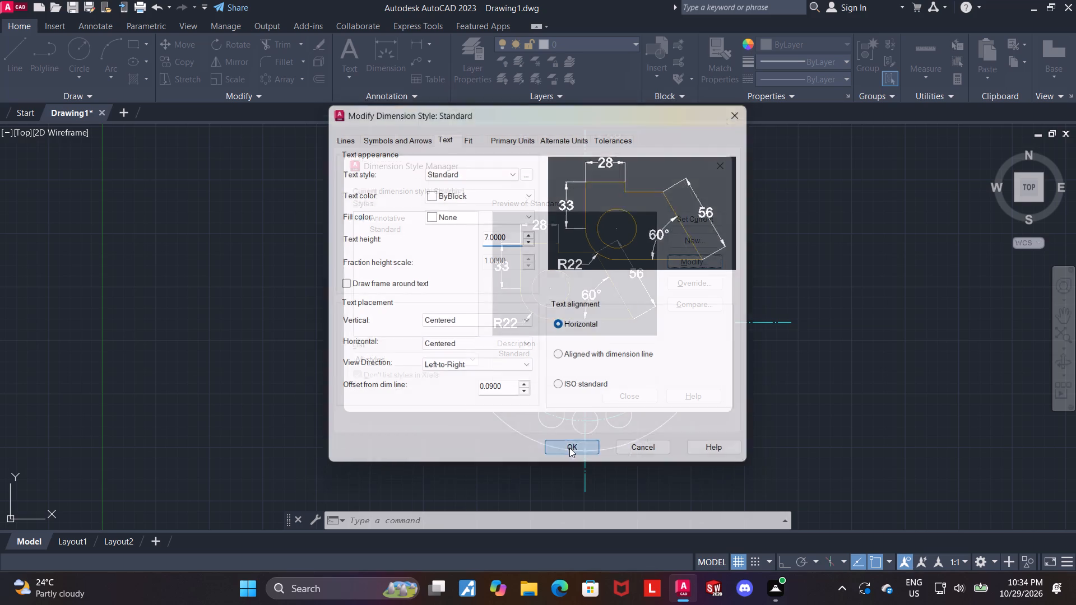
pyautogui.click(613, 399)
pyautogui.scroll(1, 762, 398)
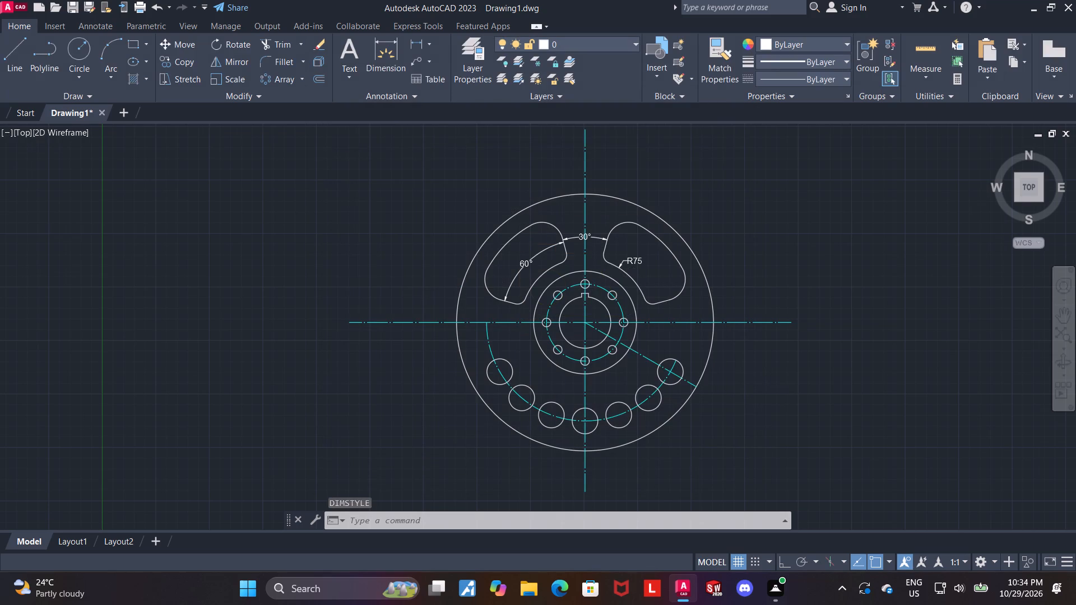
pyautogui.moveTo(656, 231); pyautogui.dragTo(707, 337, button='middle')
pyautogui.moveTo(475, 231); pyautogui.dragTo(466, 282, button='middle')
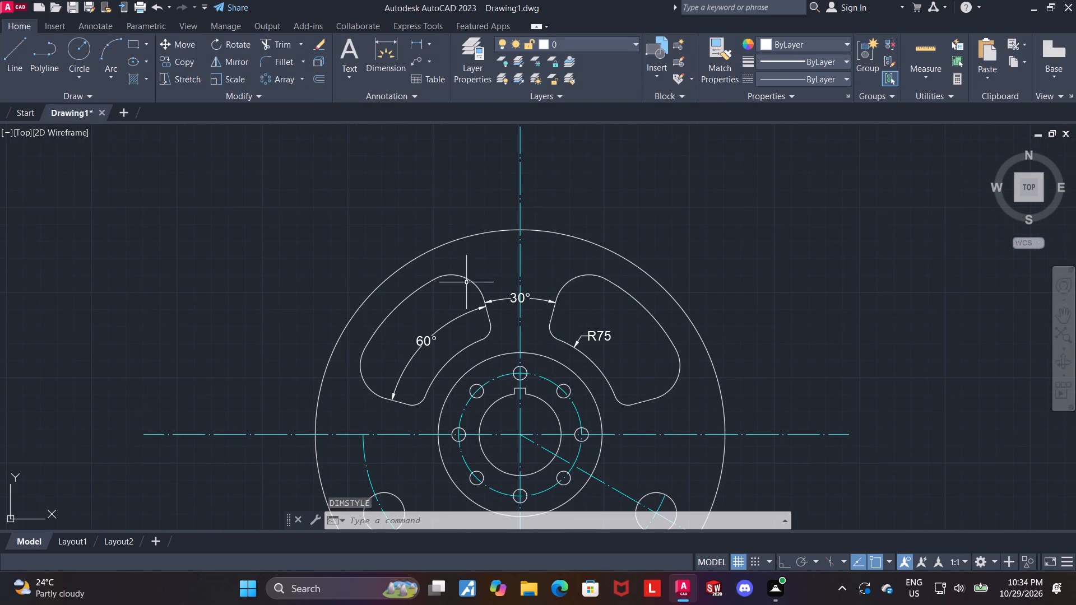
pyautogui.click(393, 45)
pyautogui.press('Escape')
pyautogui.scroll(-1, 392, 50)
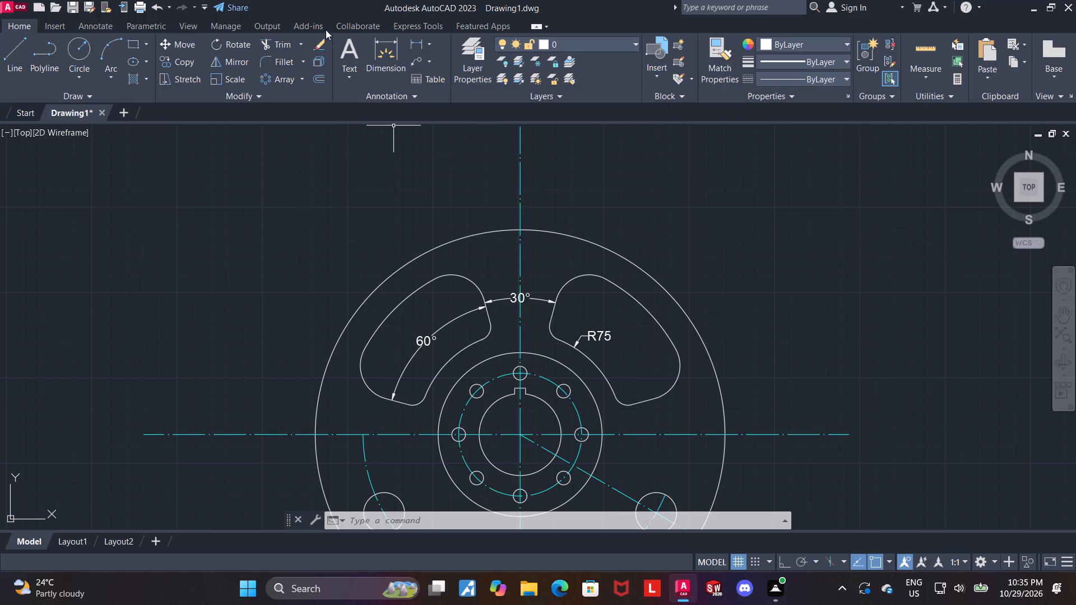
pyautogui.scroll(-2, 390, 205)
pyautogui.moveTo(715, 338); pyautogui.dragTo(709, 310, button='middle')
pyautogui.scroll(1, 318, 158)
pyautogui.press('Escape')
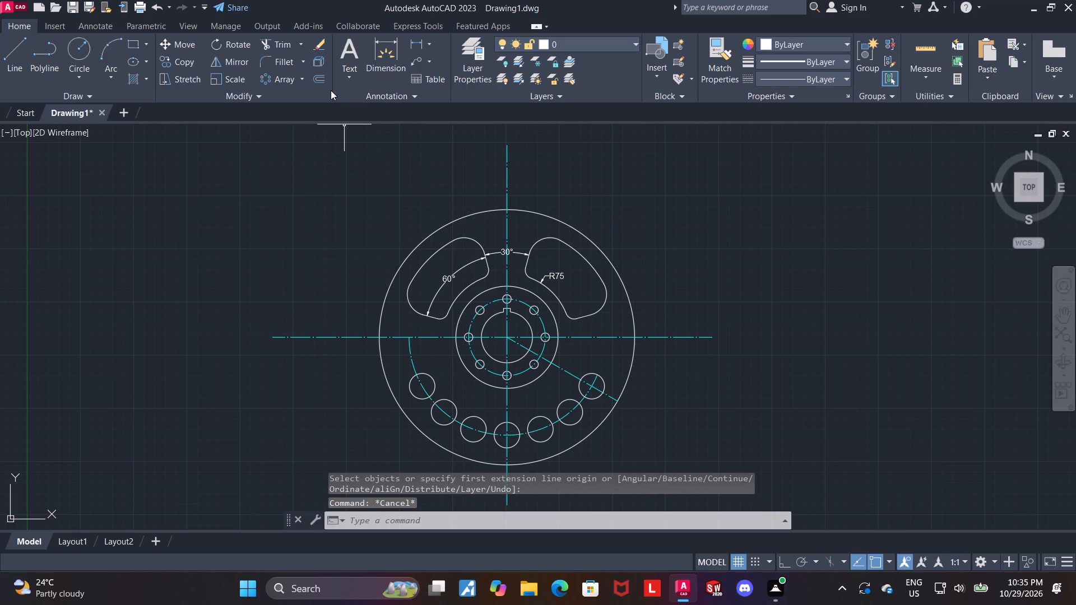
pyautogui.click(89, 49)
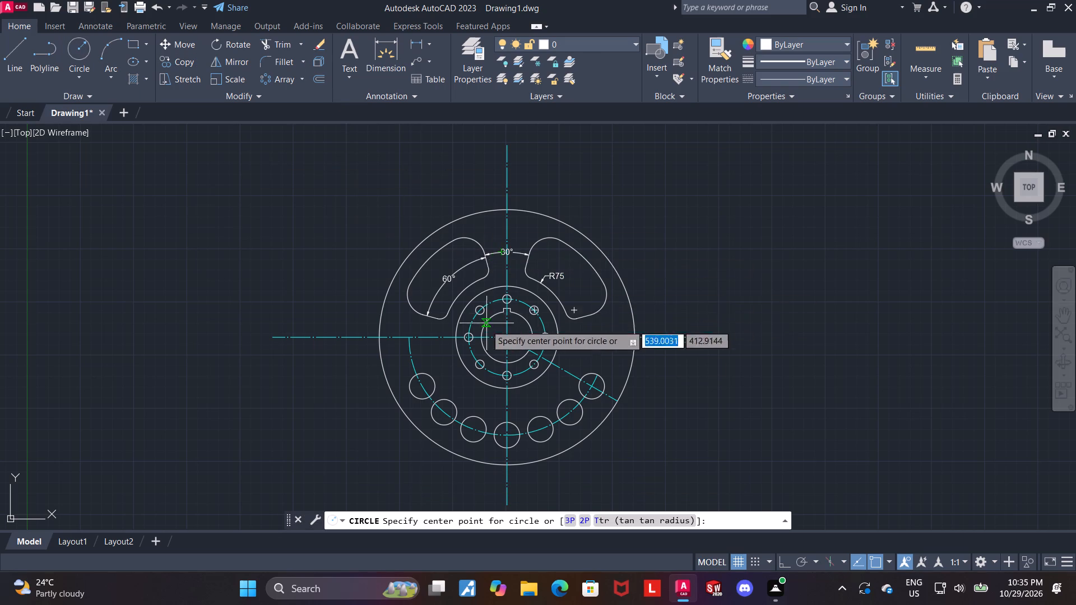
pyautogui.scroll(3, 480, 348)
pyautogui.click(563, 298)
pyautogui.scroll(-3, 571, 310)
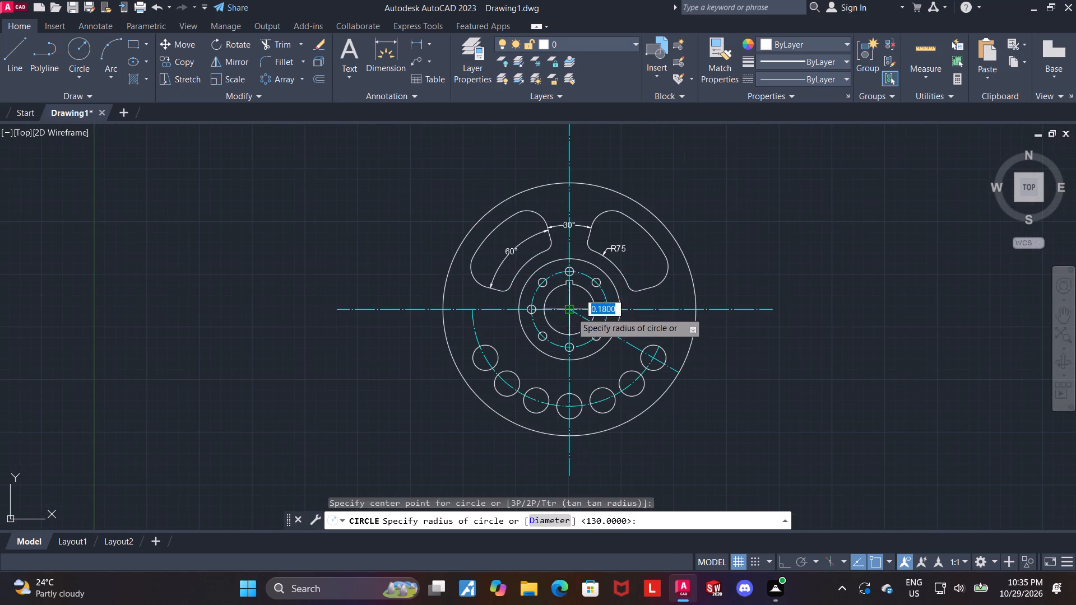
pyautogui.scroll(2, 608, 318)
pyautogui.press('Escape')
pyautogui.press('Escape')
# Draw a 360 diameter circle centred on the hub, at the intersection of the centre lines.
pyautogui.scroll(2, 568, 318)
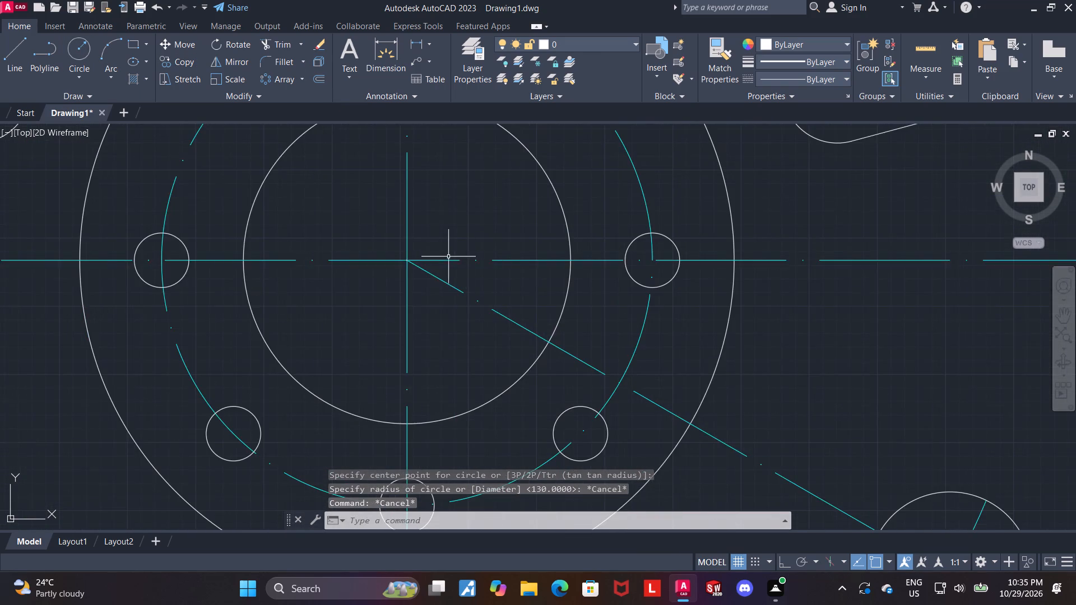
pyautogui.scroll(3, 439, 257)
pyautogui.scroll(2, 353, 266)
pyautogui.scroll(1, 298, 279)
pyautogui.scroll(3, 236, 260)
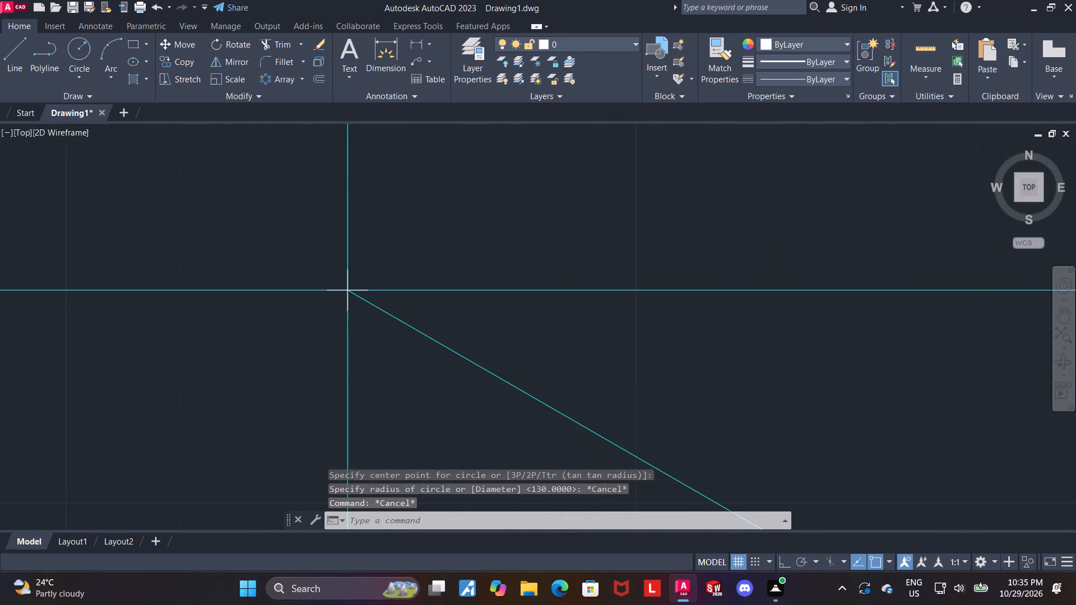
pyautogui.click(79, 54)
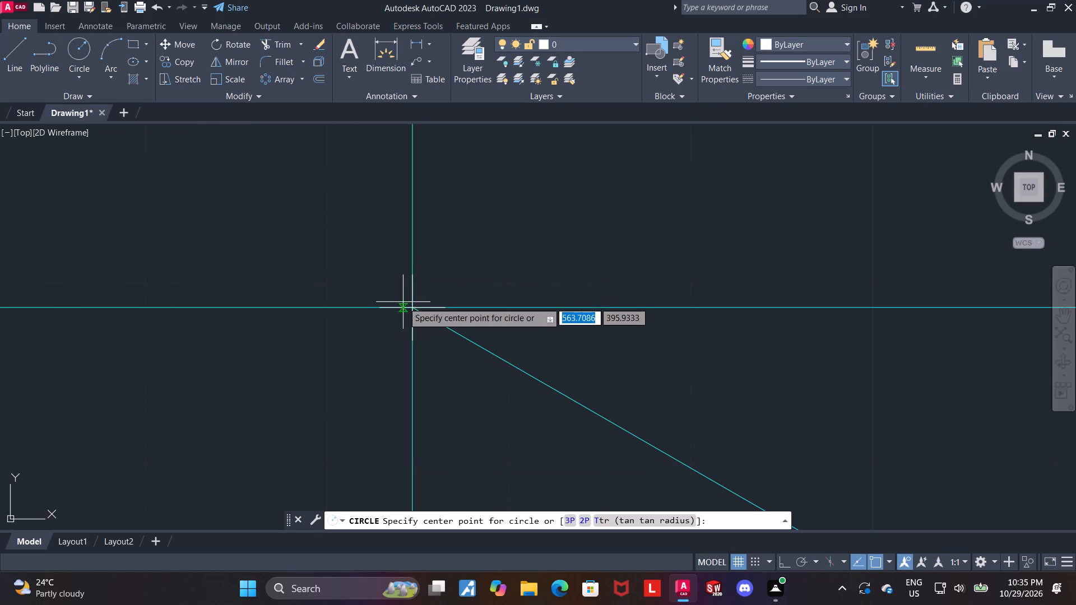
pyautogui.click(409, 305)
pyautogui.scroll(-13, 410, 305)
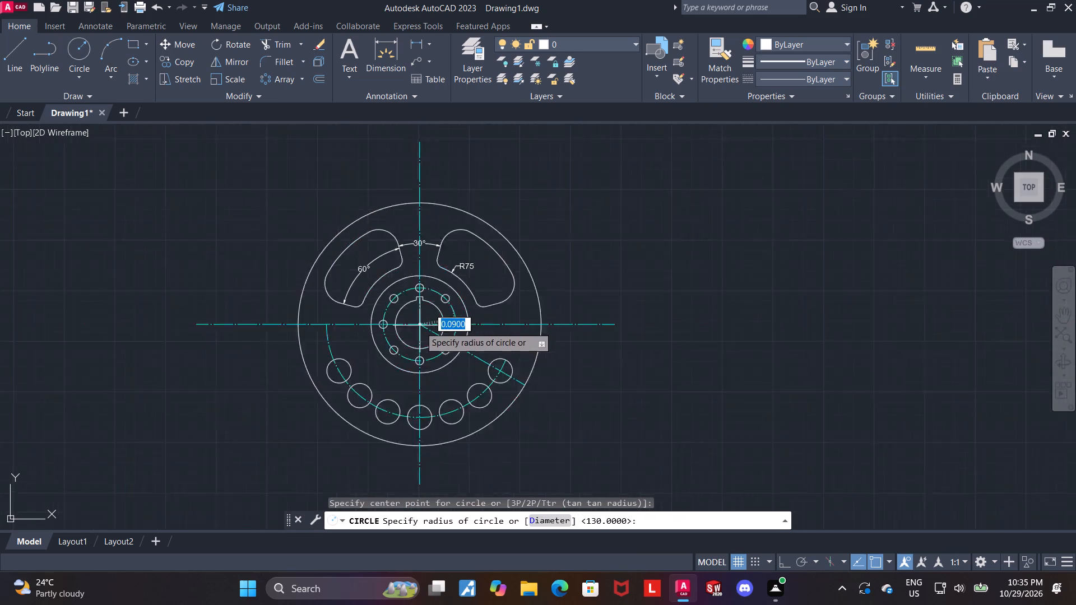
pyautogui.scroll(-2, 420, 327)
pyautogui.press('d')
pyautogui.press('Return')
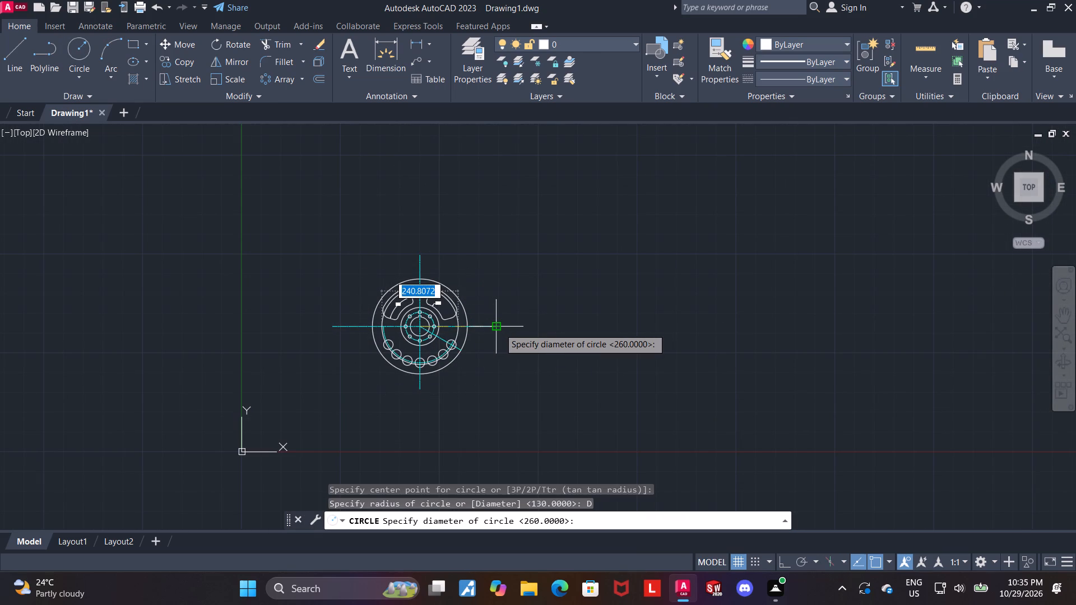
pyautogui.write('360')
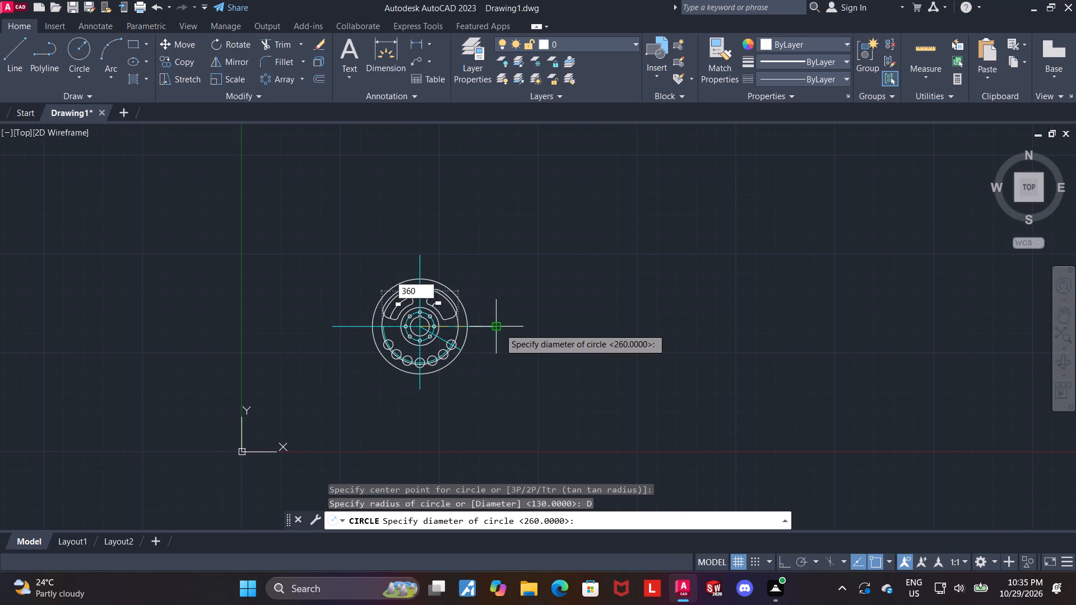
pyautogui.press('Return')
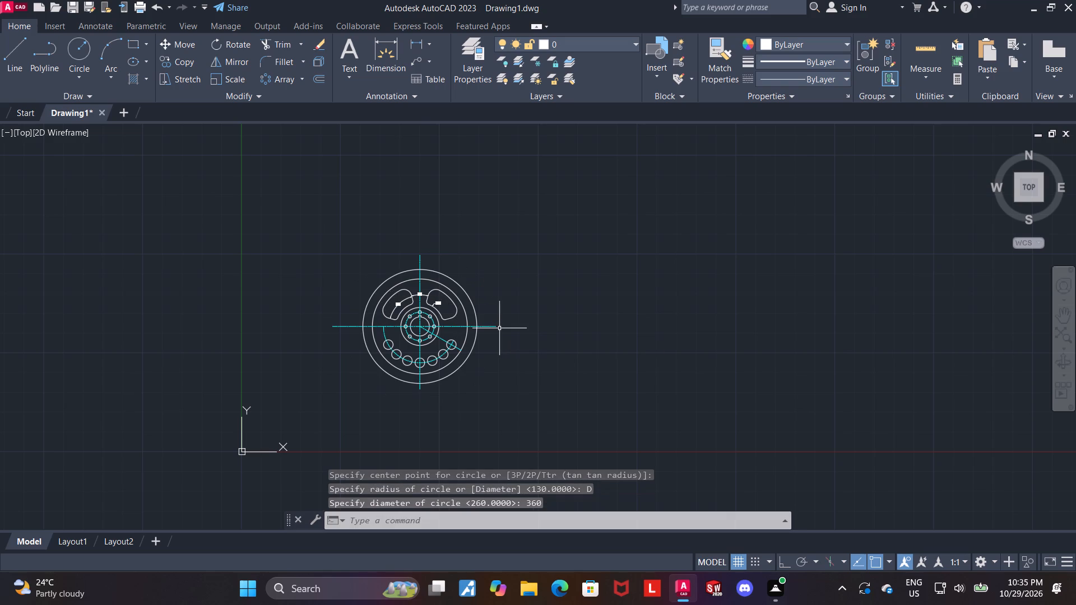
pyautogui.scroll(1, 389, 295)
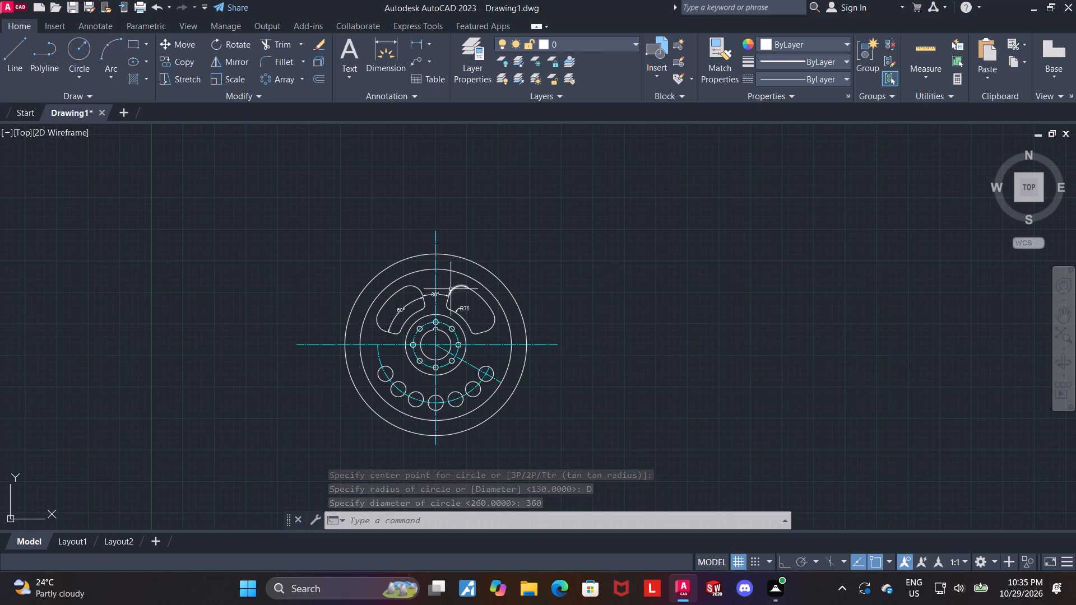
pyautogui.press('Escape')
# Draw a circle of radius 20 centred where the vertical centre line crosses the top of the outer rim circle.
pyautogui.scroll(3, 449, 255)
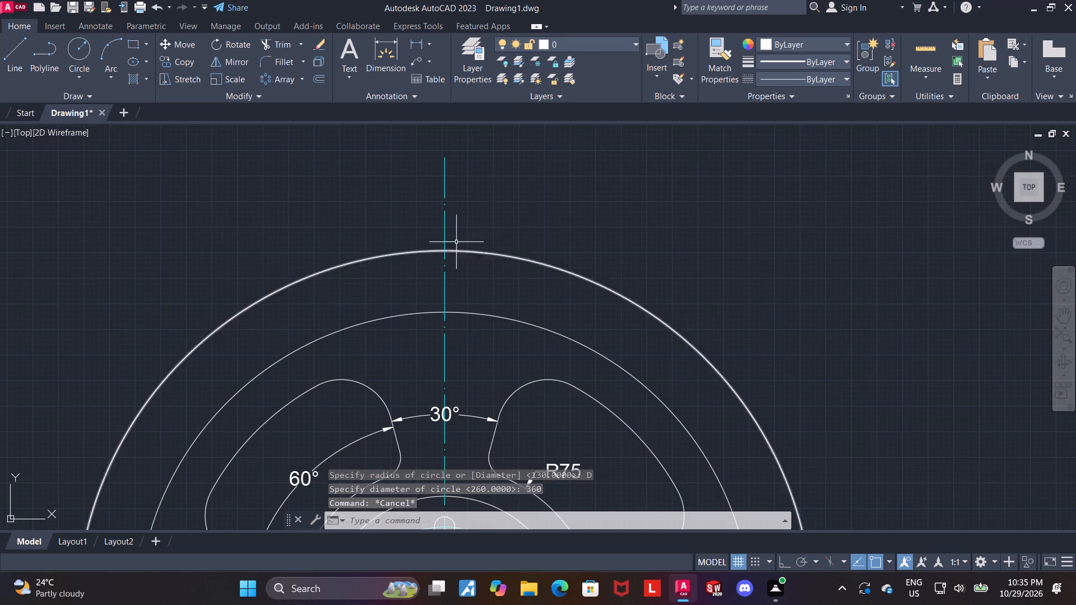
pyautogui.click(88, 46)
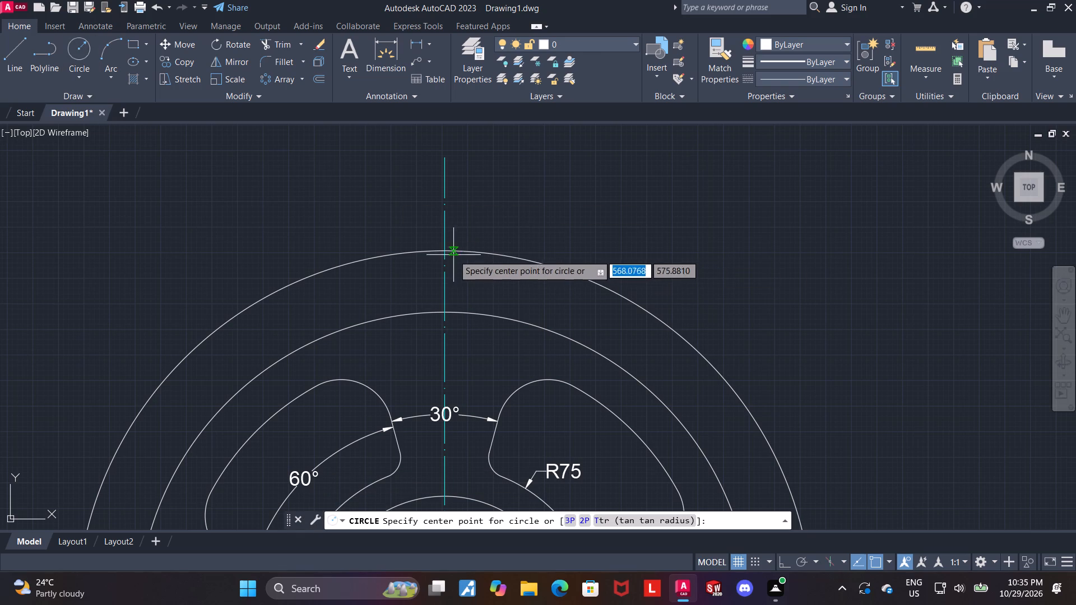
pyautogui.click(446, 249)
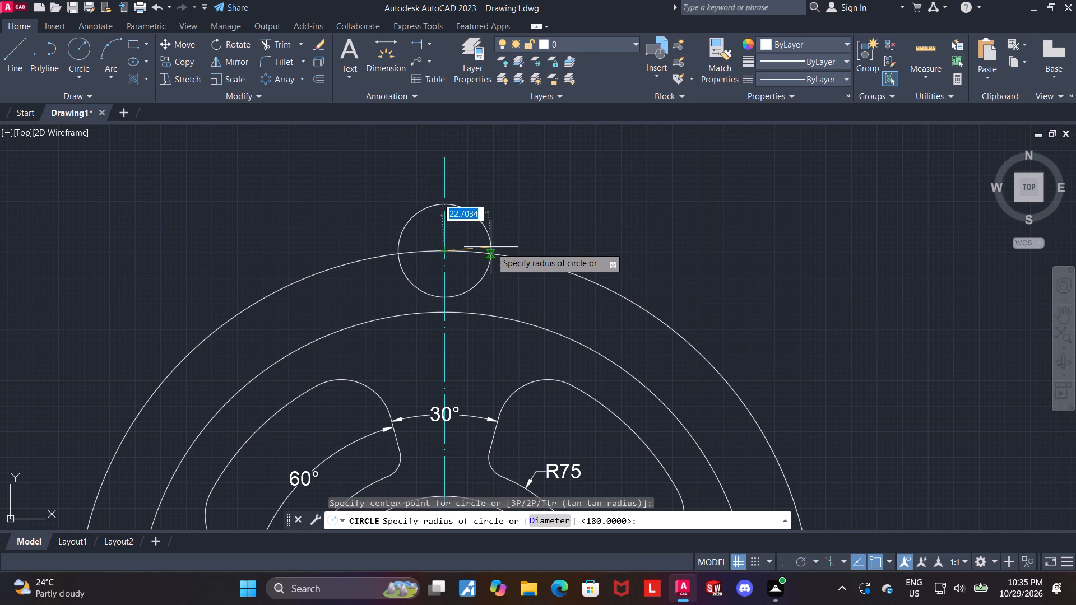
pyautogui.write('20')
pyautogui.press('Return')
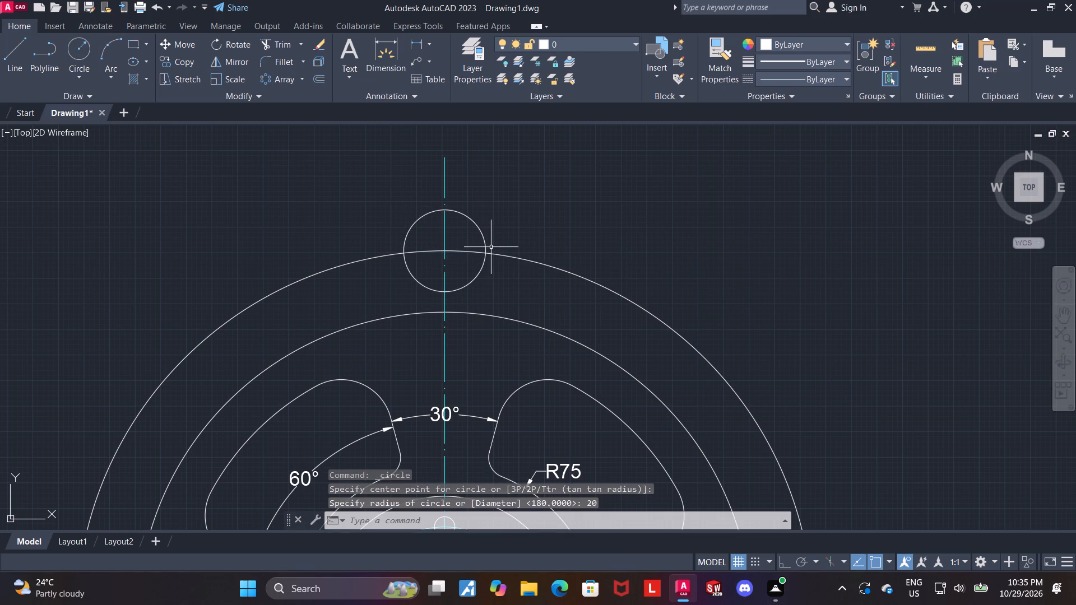
pyautogui.press('Escape')
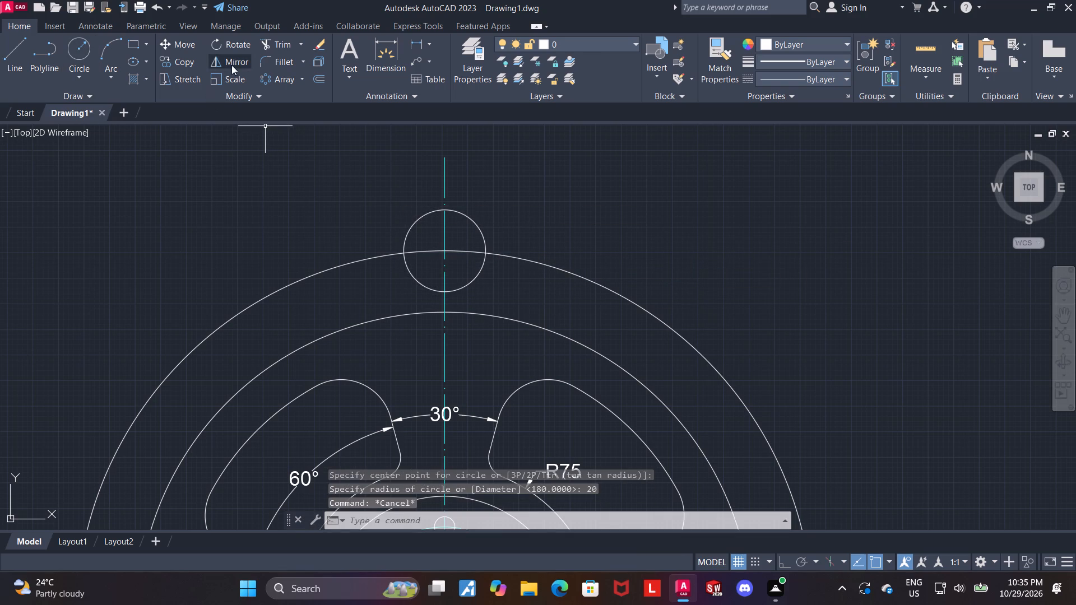
# Trim the small circle's outer half and the rim segments inside it, leaving an open semicircular notch in the outer rim.
pyautogui.click(266, 49)
pyautogui.click(418, 218)
pyautogui.moveTo(474, 215); pyautogui.dragTo(487, 201)
pyautogui.moveTo(476, 211); pyautogui.dragTo(464, 229)
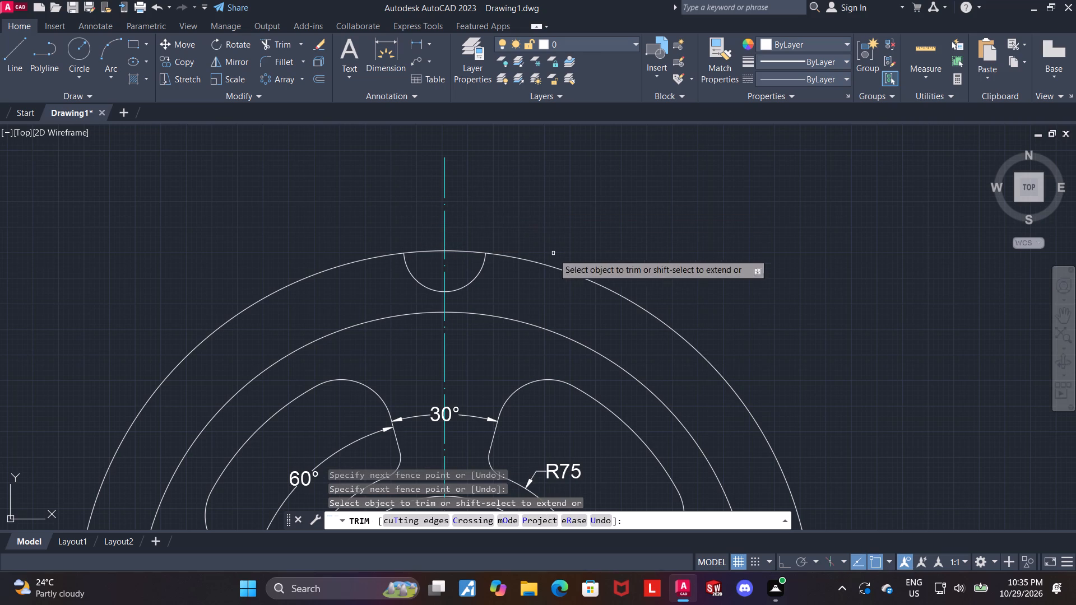
pyautogui.click(461, 256)
pyautogui.click(461, 246)
pyautogui.moveTo(412, 258); pyautogui.dragTo(415, 245)
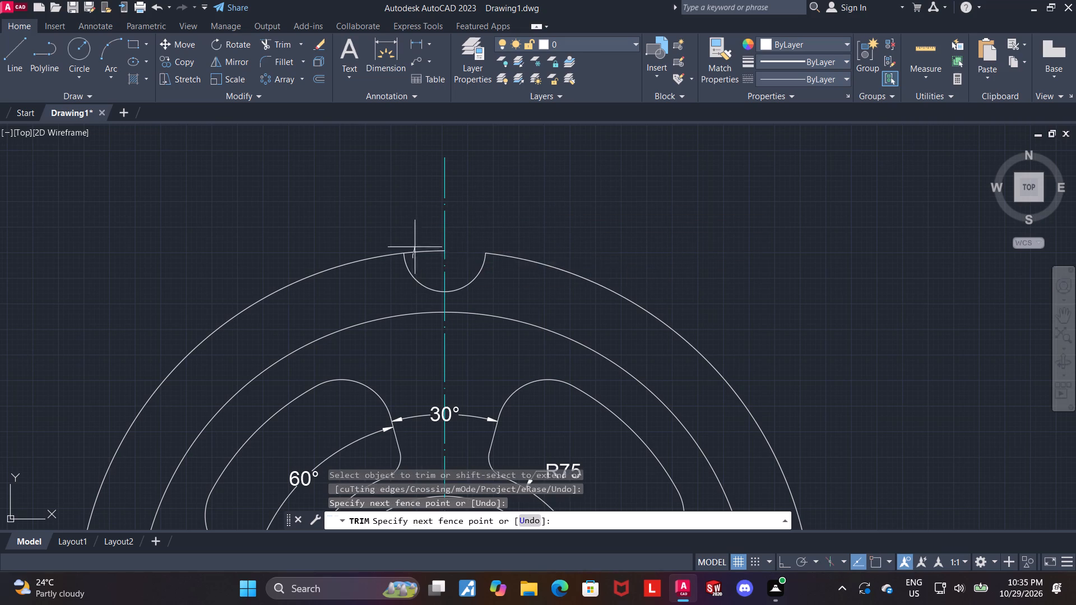
pyautogui.moveTo(415, 245); pyautogui.dragTo(416, 236)
pyautogui.press('Escape')
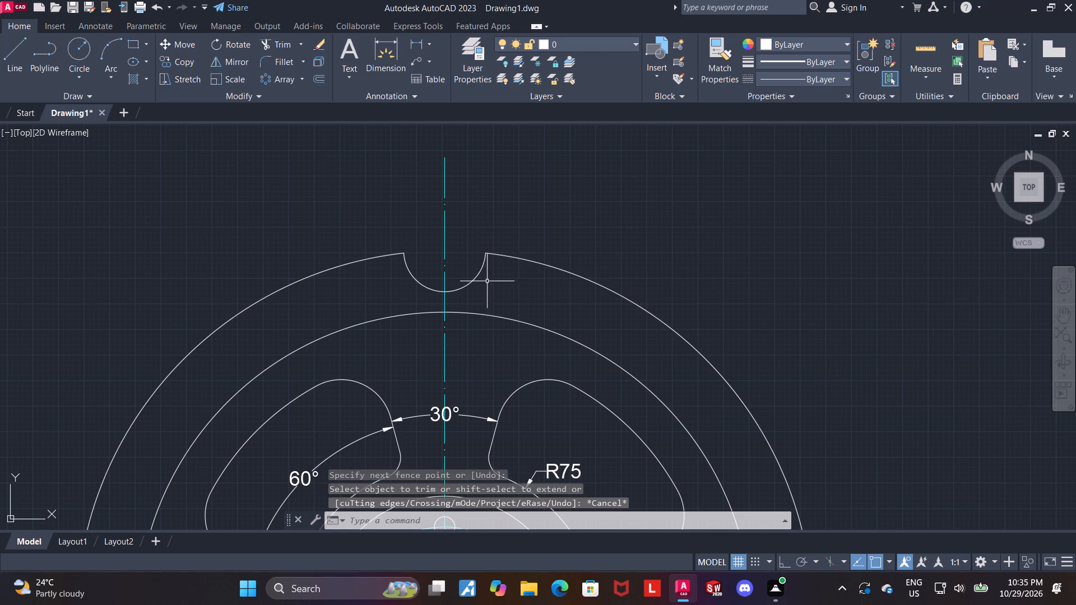
# Create a polar array of the semicircular notch arc about the hub centre, at the intersection of the centre lines.
pyautogui.click(479, 273)
pyautogui.scroll(-3, 578, 246)
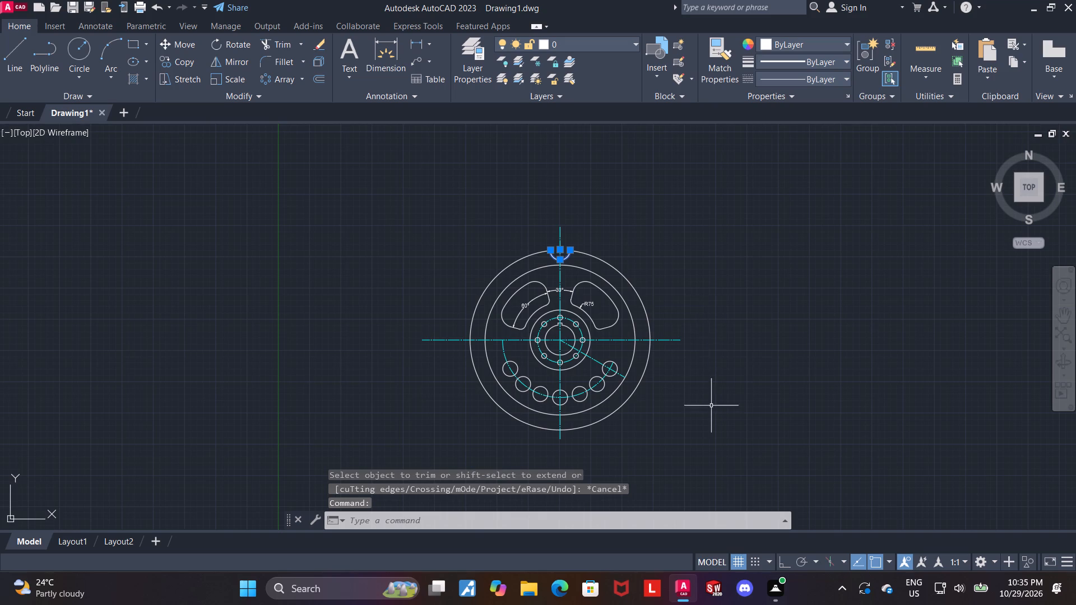
pyautogui.scroll(1, 711, 406)
pyautogui.click(264, 76)
pyautogui.scroll(2, 481, 289)
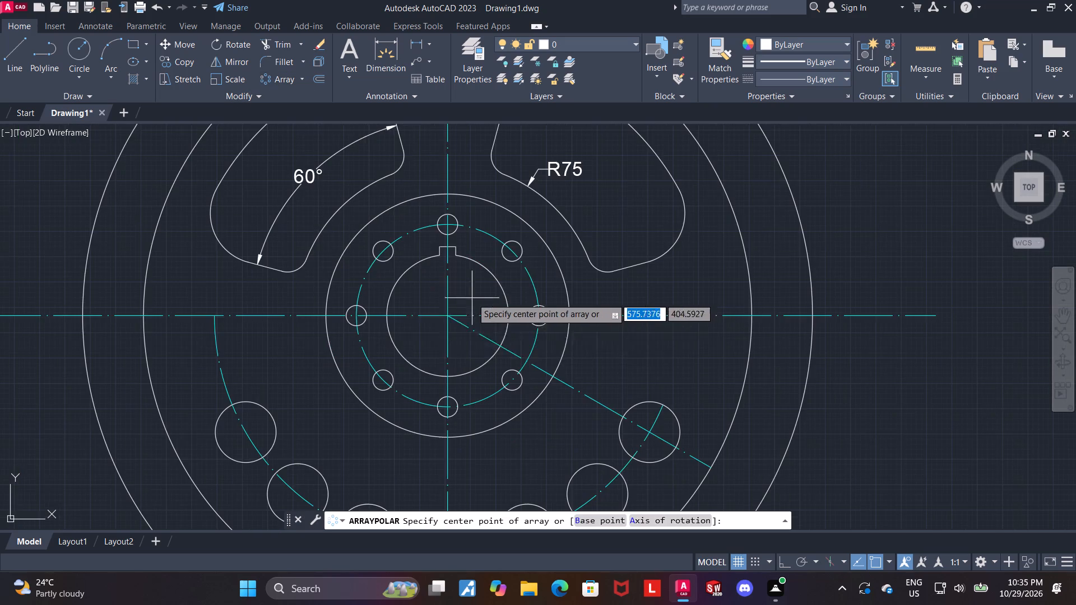
pyautogui.scroll(3, 451, 332)
pyautogui.scroll(3, 419, 287)
pyautogui.scroll(4, 409, 216)
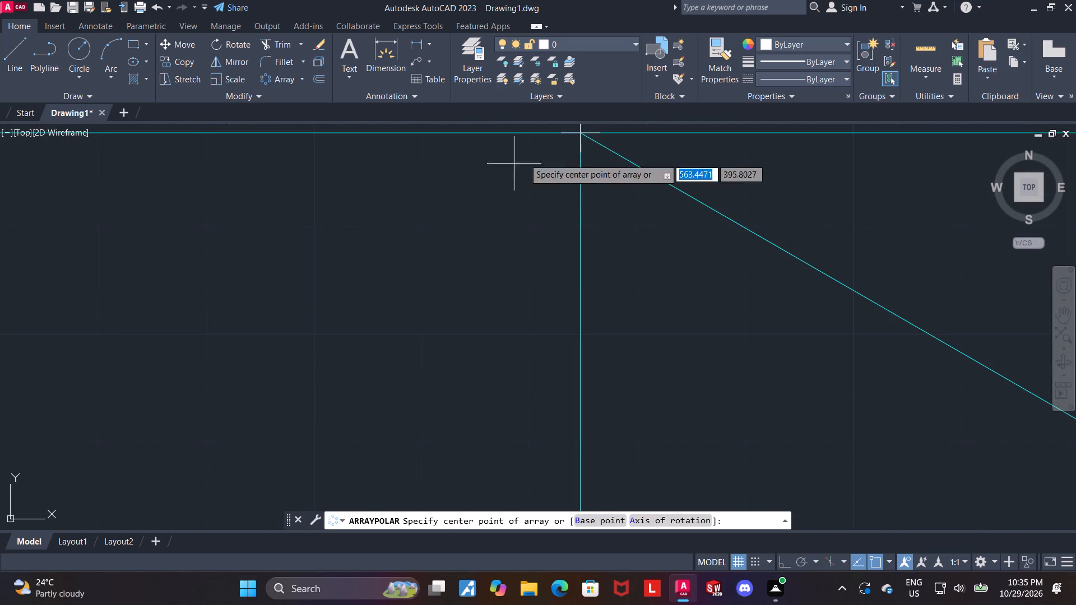
pyautogui.click(581, 132)
pyautogui.scroll(-12, 572, 173)
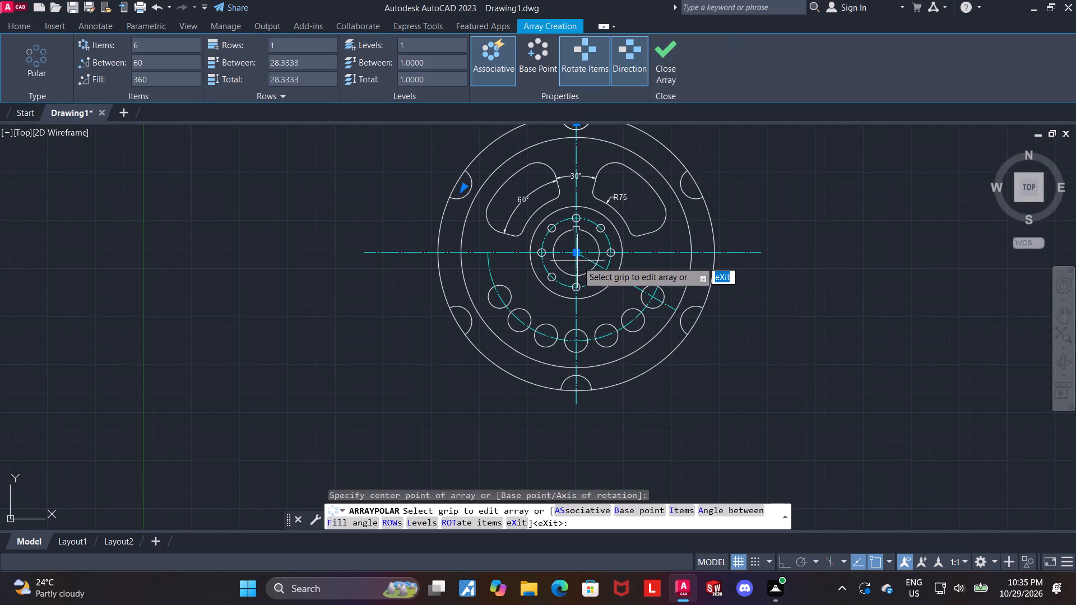
pyautogui.scroll(-1, 755, 273)
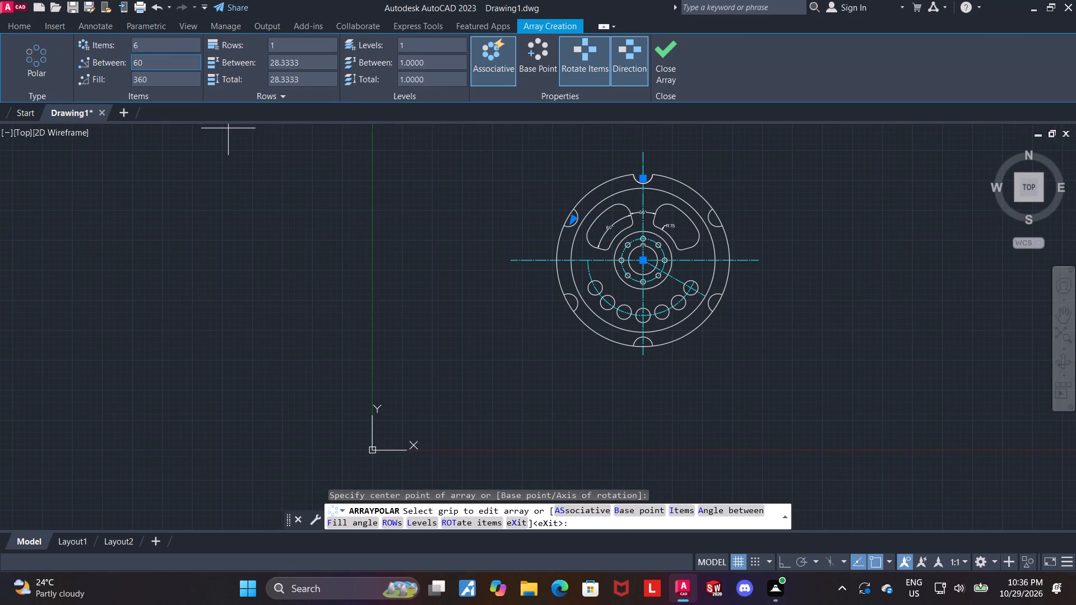
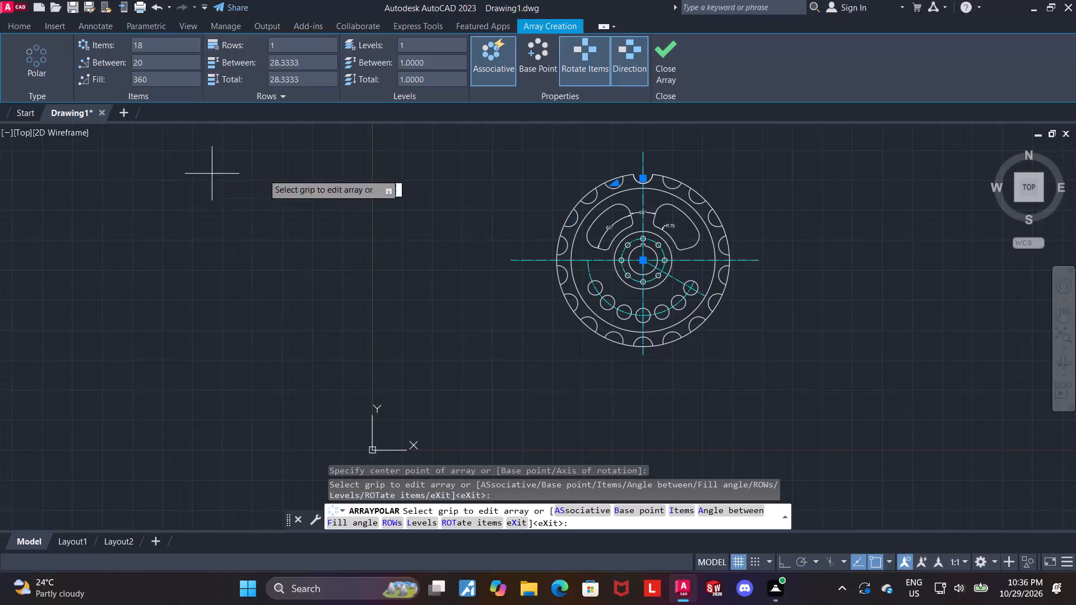
# Accept the polar array of the rim notch with 18 items filling 360 degrees.
pyautogui.click(671, 54)
# Trim the outer rim circle's segments across the eight arrayed notches on the part's right side, leaving them open.
pyautogui.scroll(2, 776, 214)
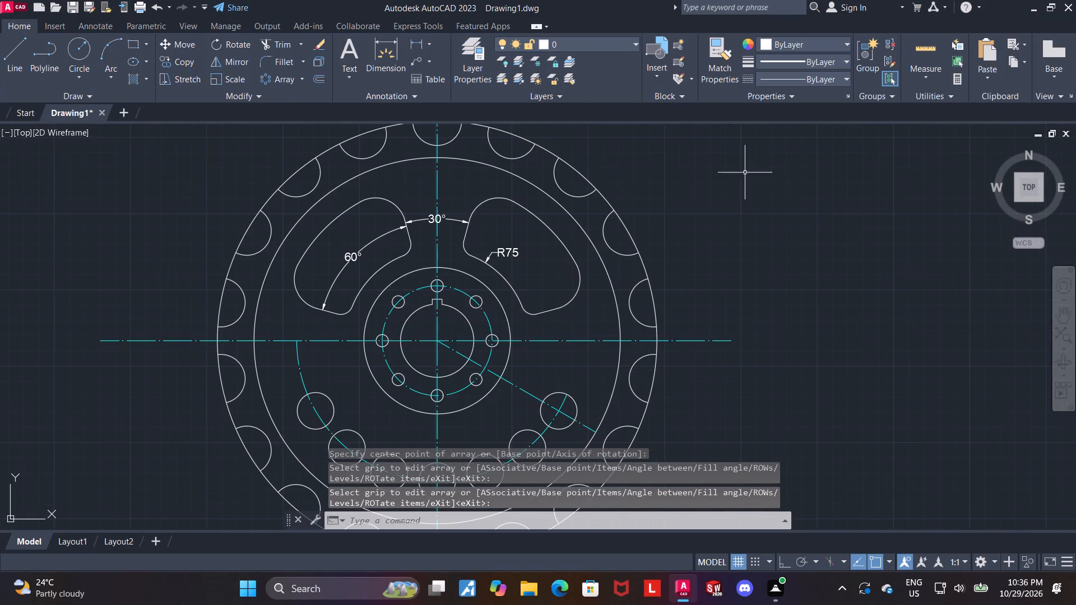
pyautogui.scroll(-1, 697, 167)
pyautogui.click(261, 41)
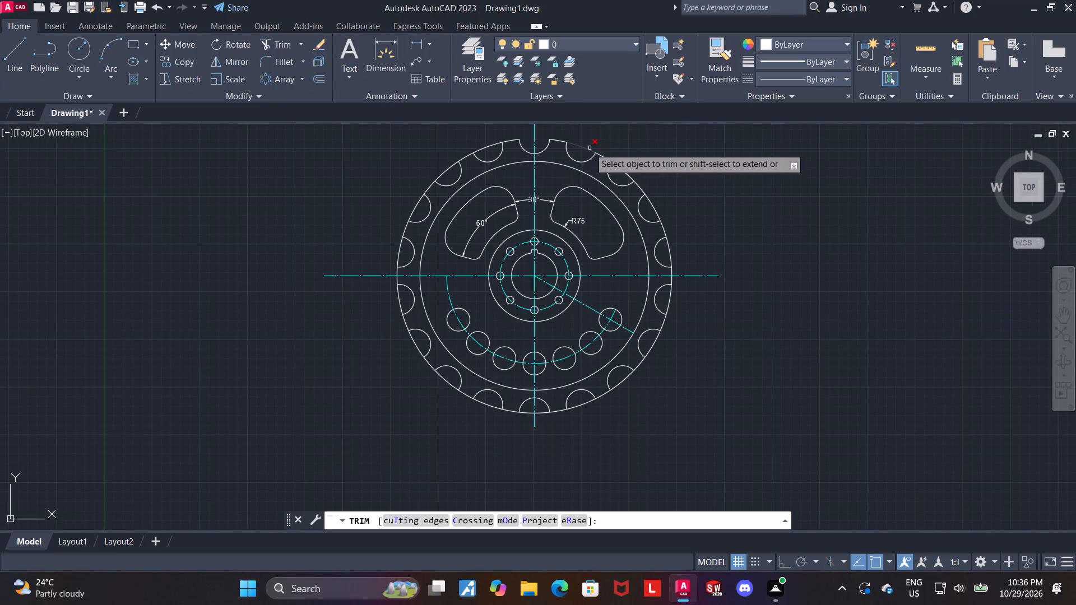
pyautogui.click(585, 148)
pyautogui.click(623, 172)
pyautogui.click(652, 204)
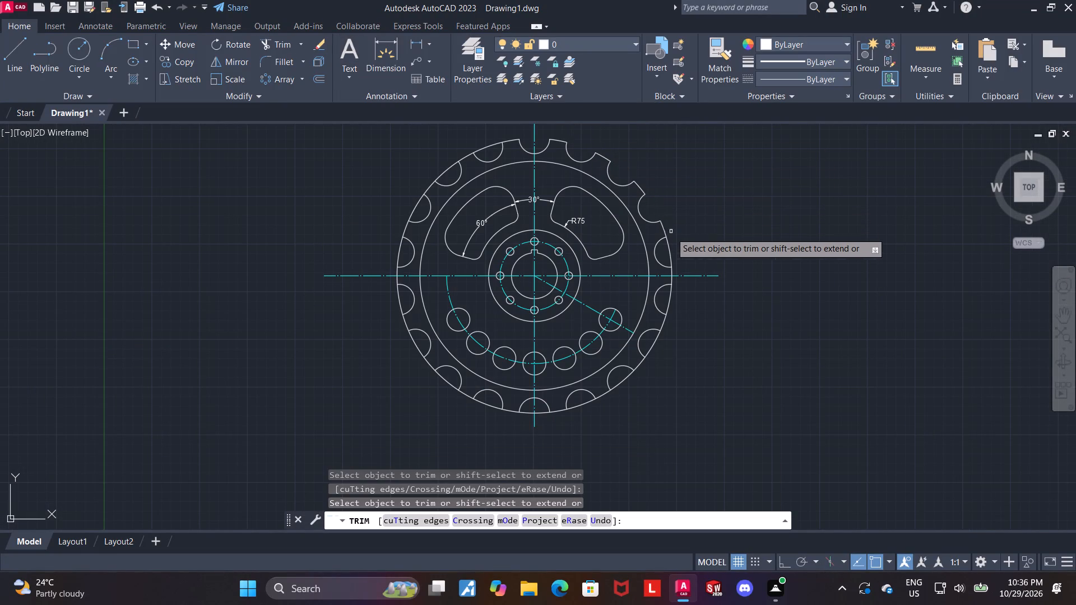
pyautogui.click(670, 248)
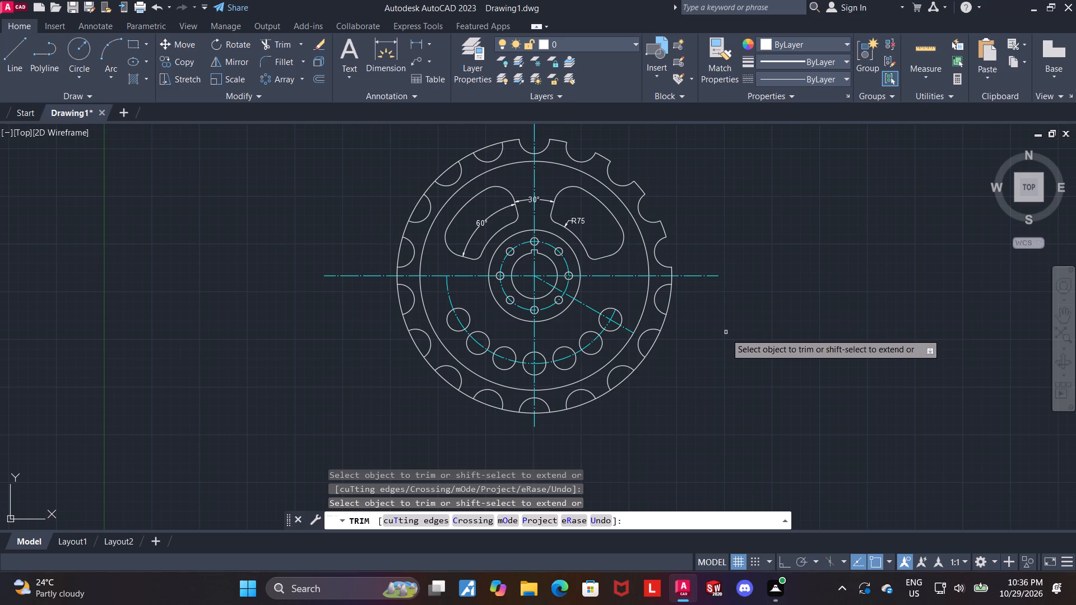
pyautogui.click(669, 305)
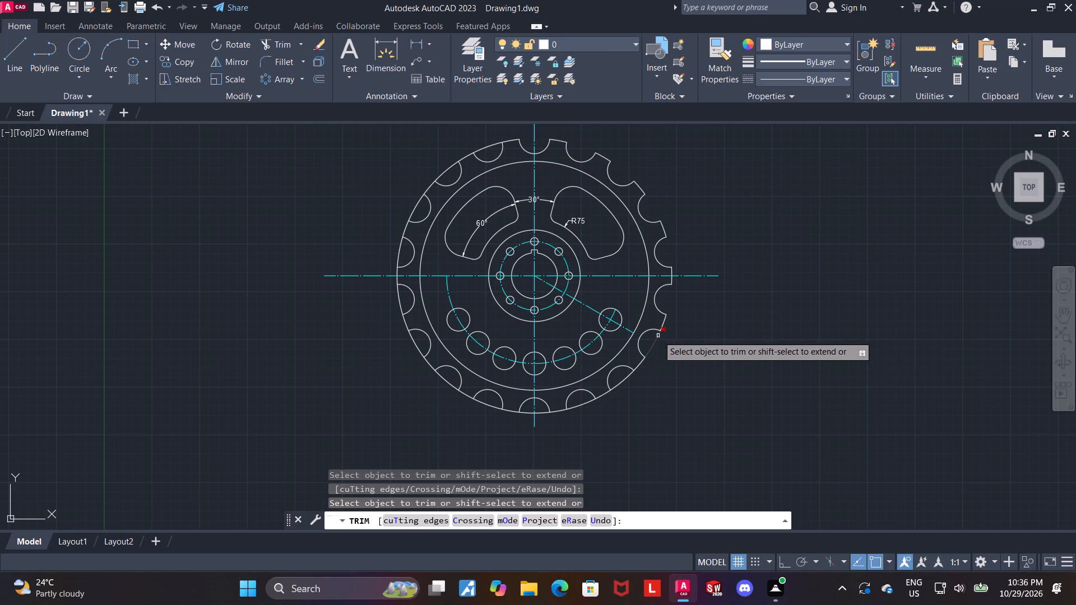
pyautogui.click(658, 336)
pyautogui.click(625, 377)
pyautogui.click(584, 403)
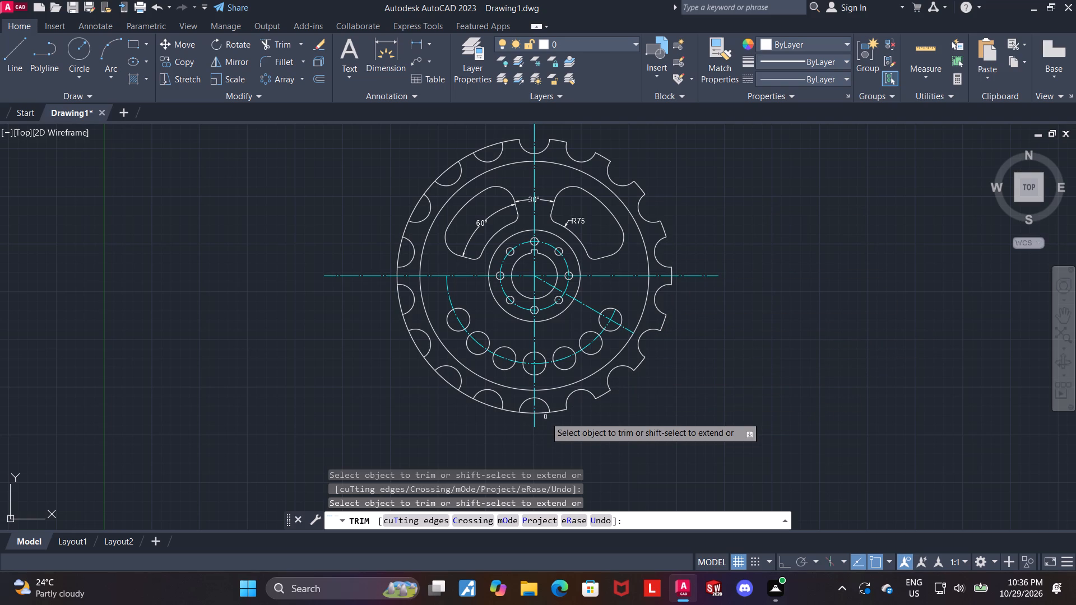
# Trim the outer rim segments across the bottom notch and the eight notches on the part's left side, leaving them open.
pyautogui.click(545, 415)
pyautogui.click(543, 411)
pyautogui.click(553, 422)
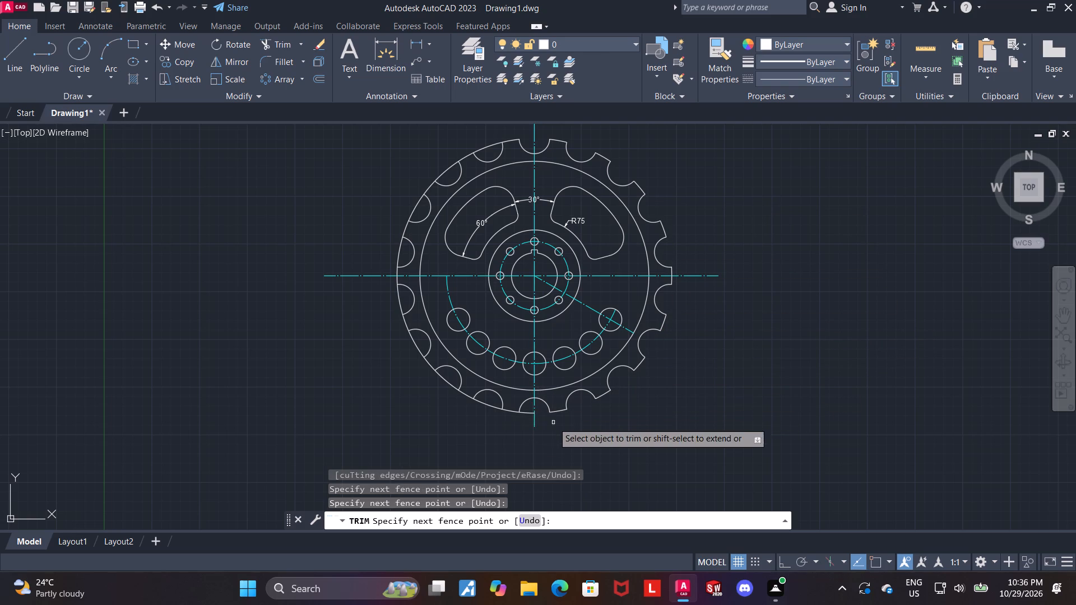
pyautogui.click(528, 414)
pyautogui.click(486, 403)
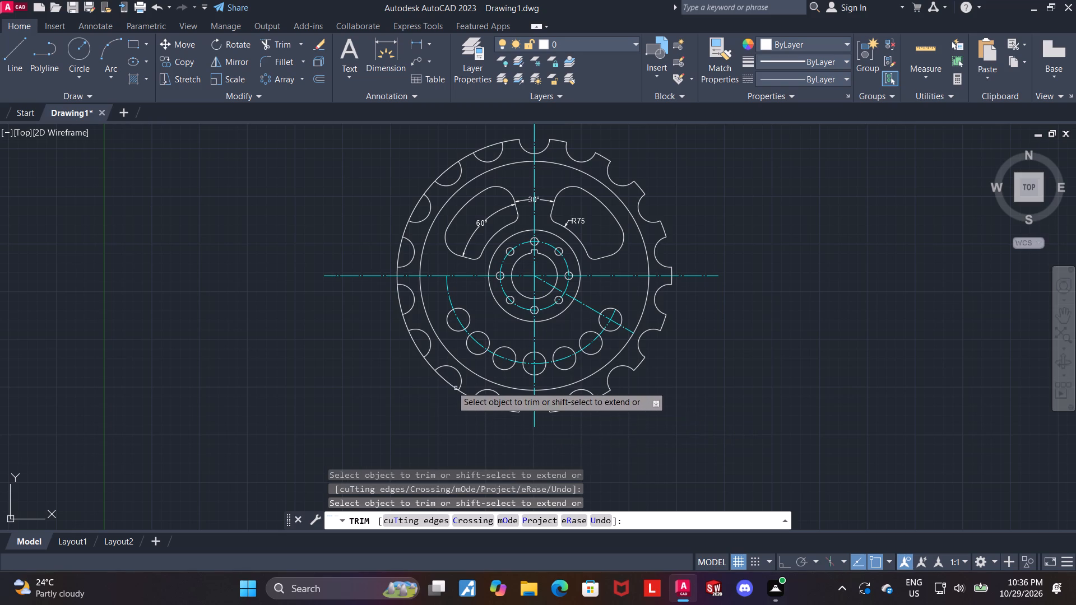
pyautogui.click(442, 379)
pyautogui.click(418, 348)
pyautogui.click(400, 300)
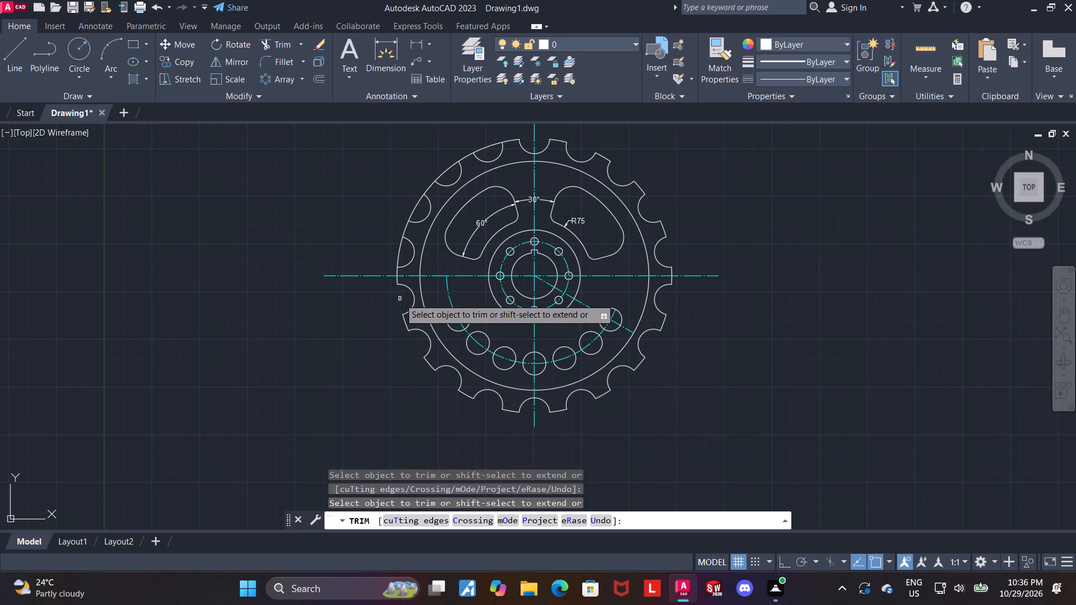
pyautogui.click(400, 258)
pyautogui.click(414, 214)
pyautogui.click(447, 170)
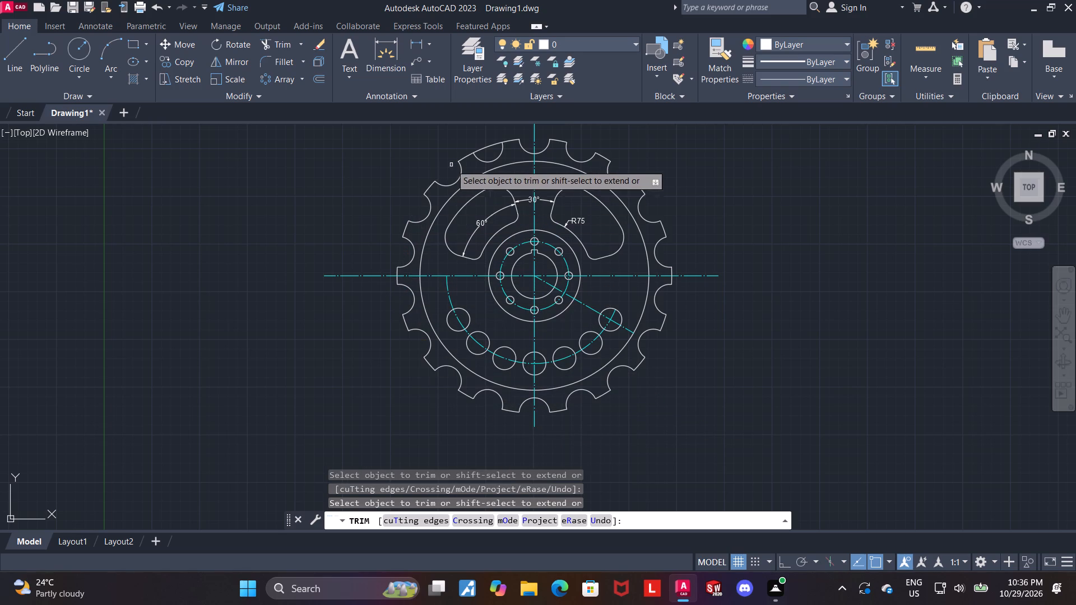
pyautogui.click(485, 150)
pyautogui.scroll(-1, 684, 235)
pyautogui.press('Escape')
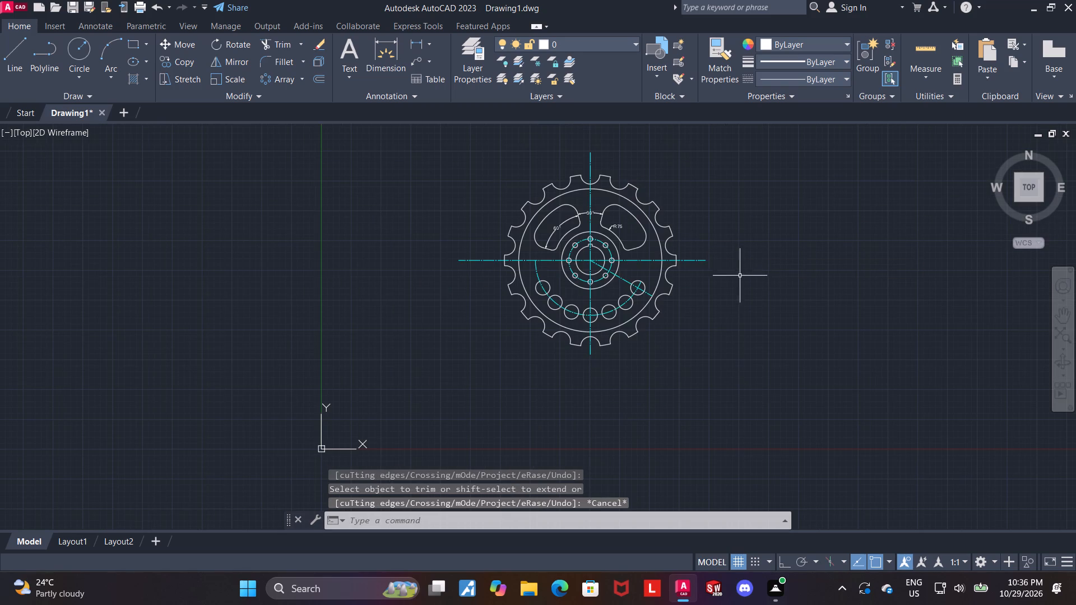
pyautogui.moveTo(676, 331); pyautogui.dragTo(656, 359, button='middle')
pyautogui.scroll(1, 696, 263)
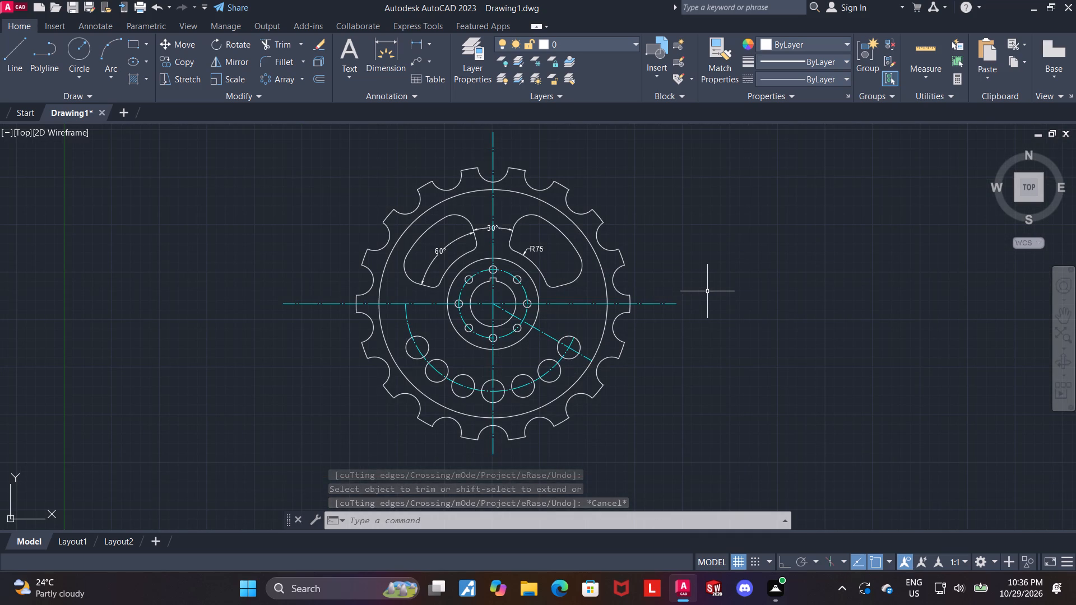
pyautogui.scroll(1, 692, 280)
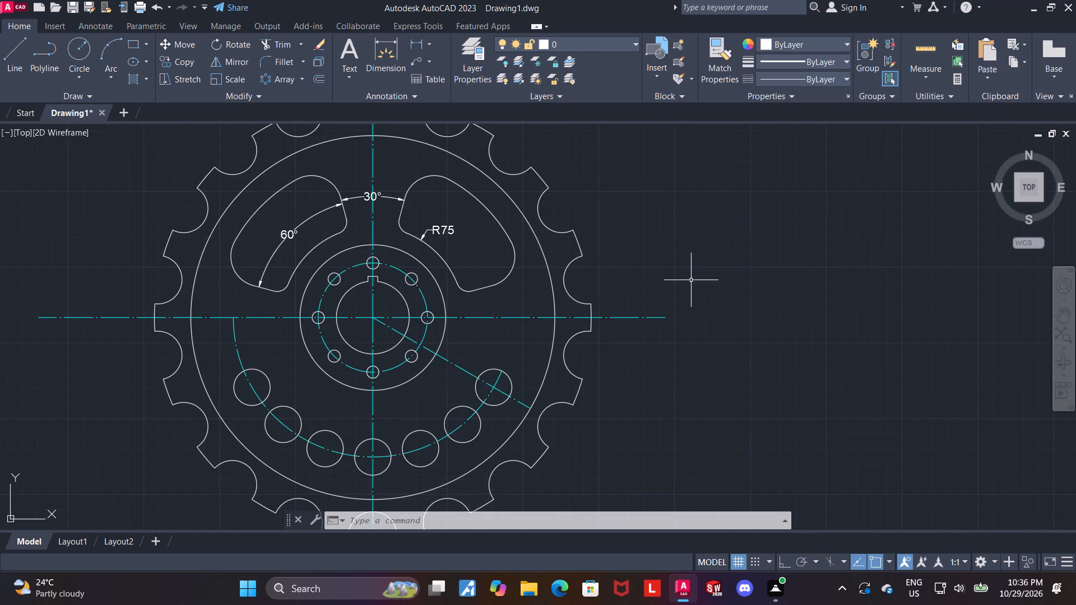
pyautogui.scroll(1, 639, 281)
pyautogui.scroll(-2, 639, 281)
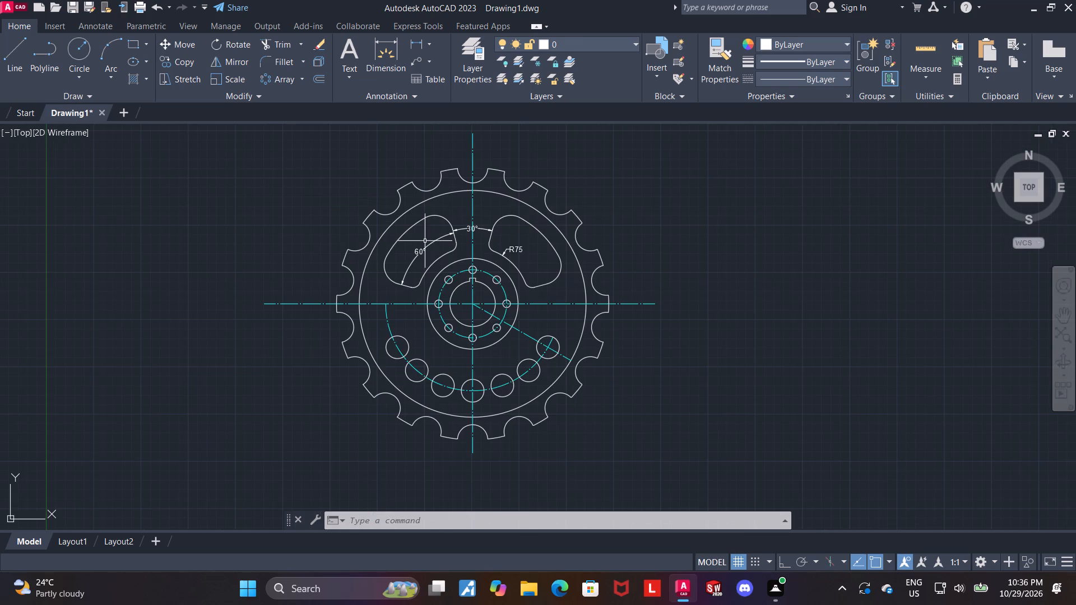
# Dimension the radius of the left arc window's large upper fillet, placing the text outside the notched rim at the upper left.
pyautogui.scroll(2, 363, 174)
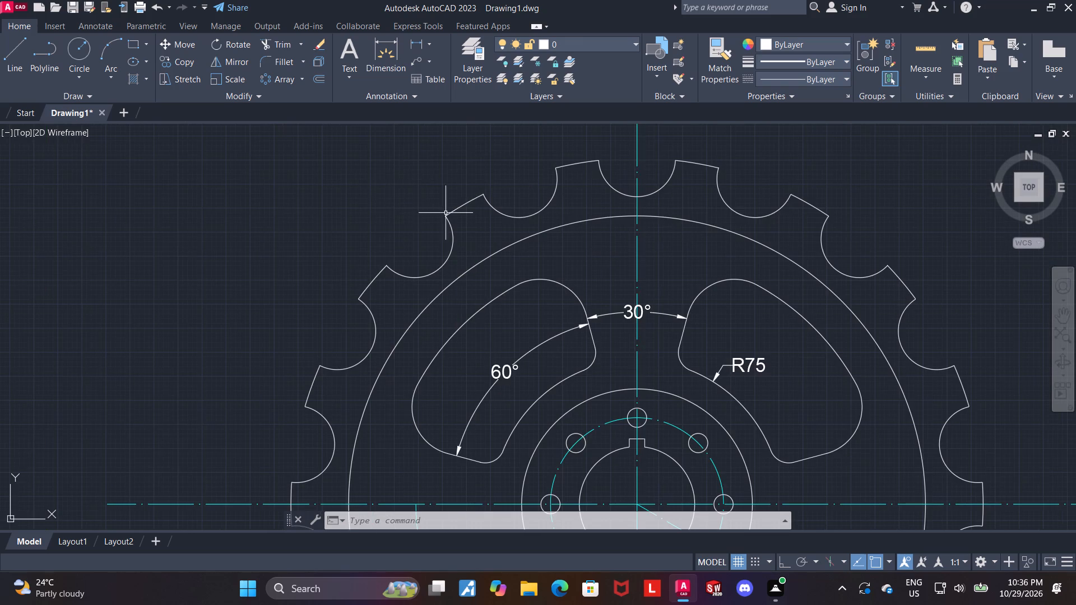
pyautogui.moveTo(397, 200); pyautogui.dragTo(299, 245, button='middle')
pyautogui.click(386, 60)
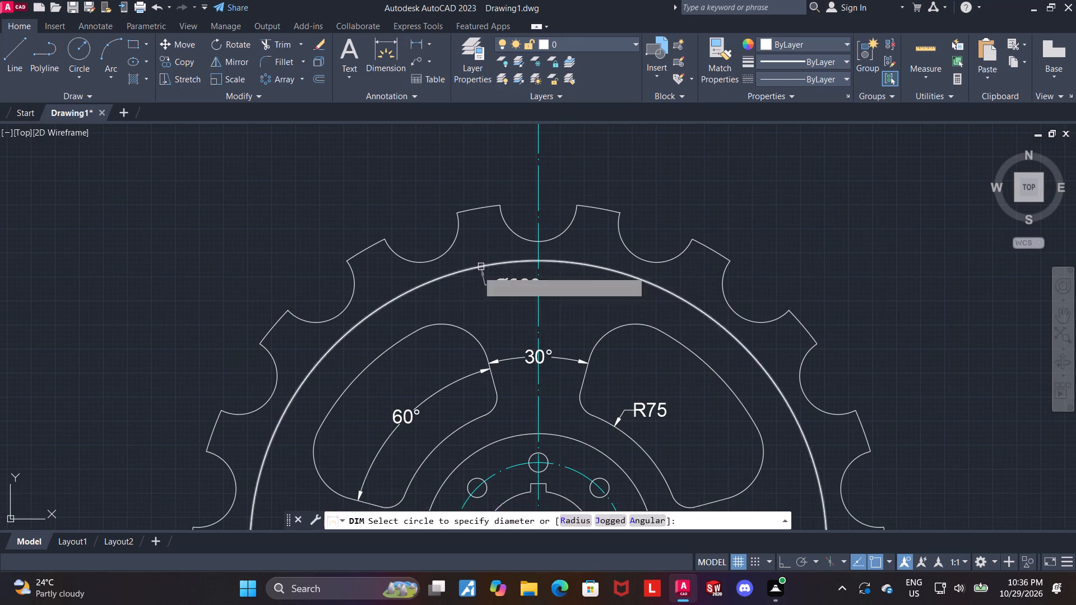
pyautogui.scroll(1, 451, 318)
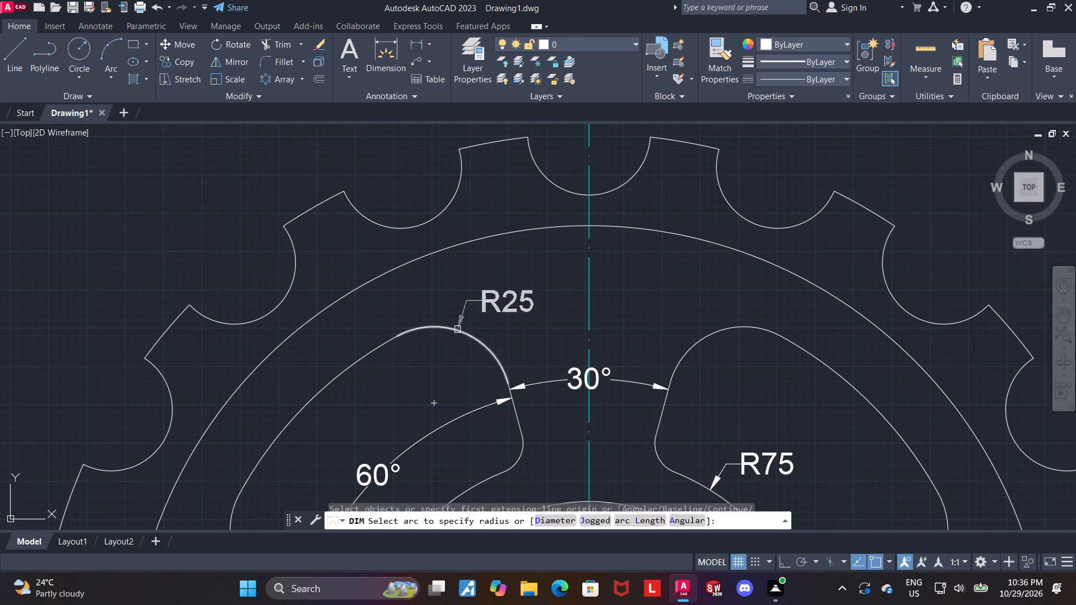
pyautogui.click(476, 337)
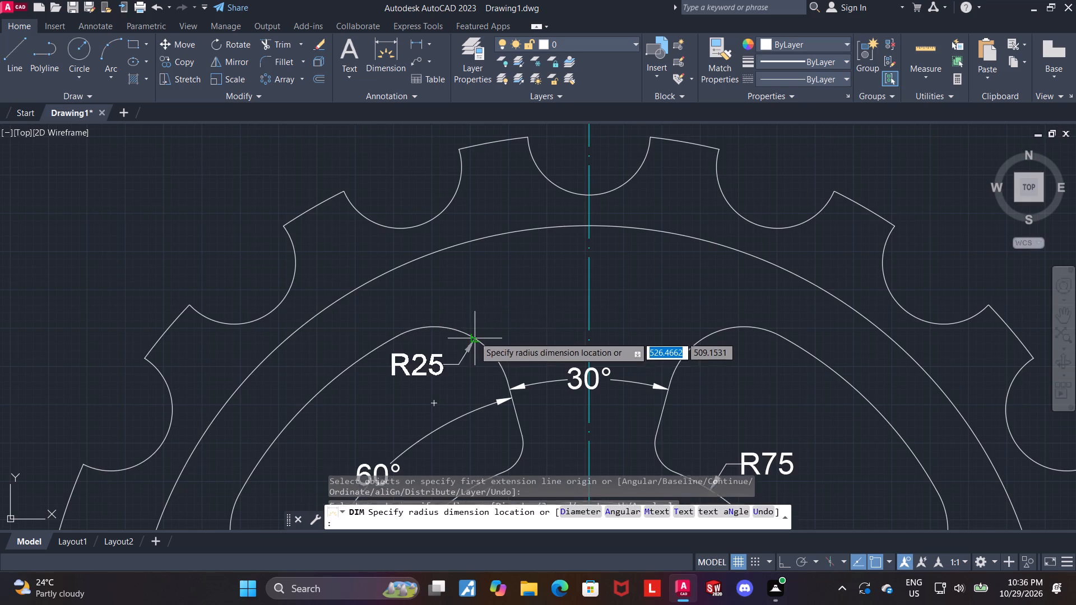
pyautogui.scroll(-1, 473, 336)
pyautogui.click(408, 187)
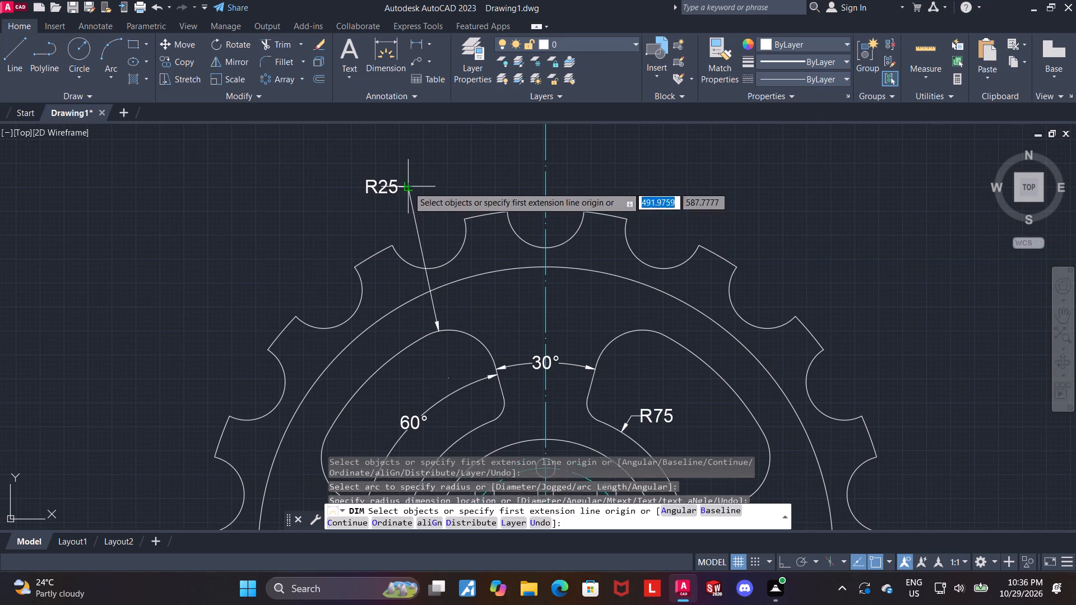
pyautogui.press('Escape')
# Add the prefix "4 X" before the R25 text of the window fillet's radius dimension.
pyautogui.doubleClick(387, 185)
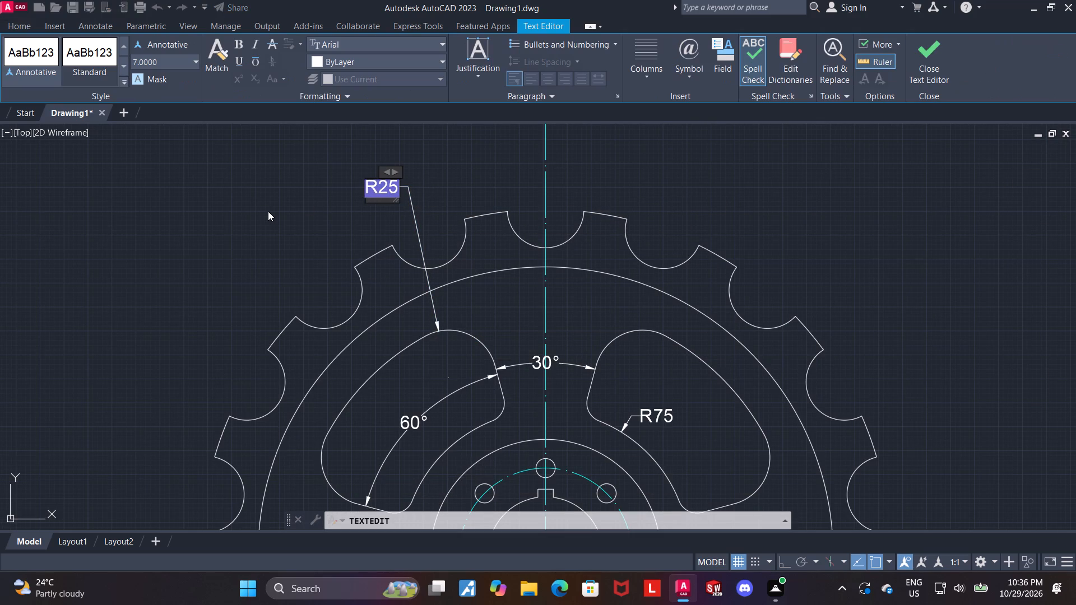
pyautogui.press('Left')
pyautogui.write('4')
pyautogui.press('space')
pyautogui.write('X')
pyautogui.press('space')
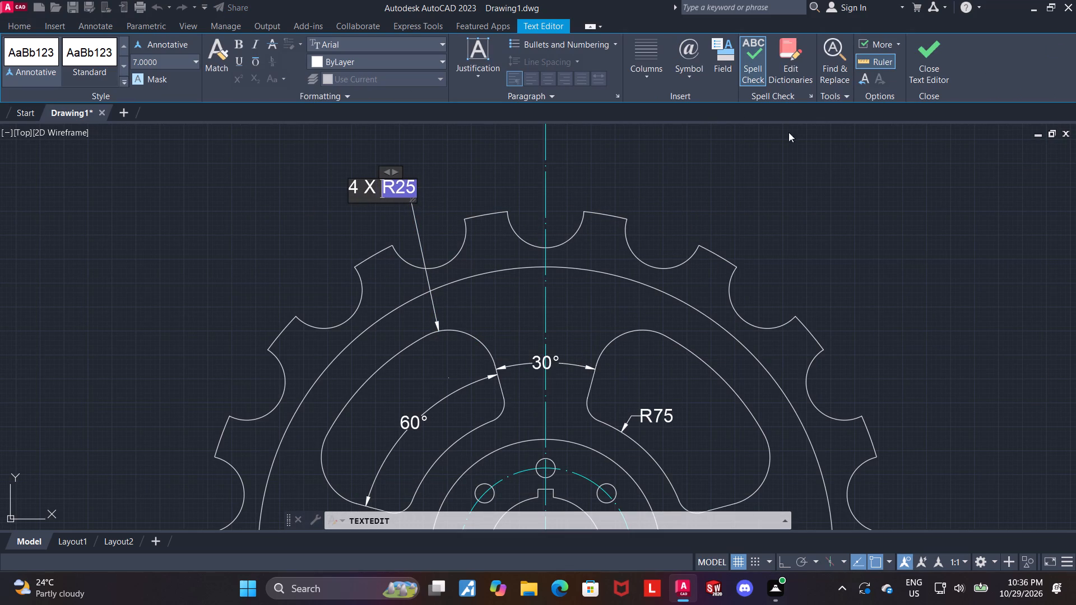
pyautogui.click(940, 52)
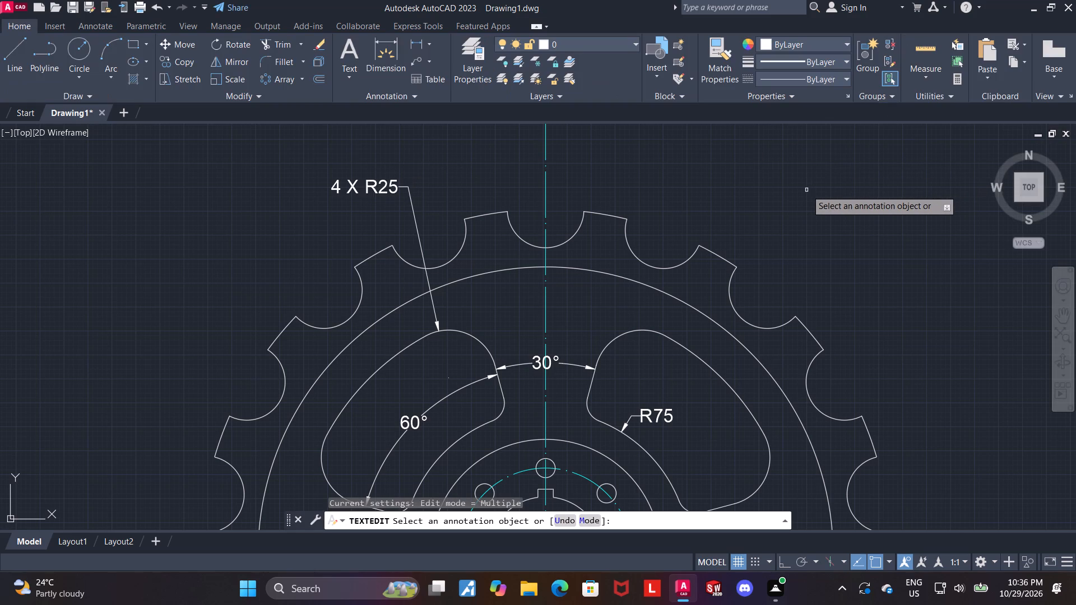
# Dimension the radius of the left arc window's outer arc, placing the text outside the rim at the upper left.
pyautogui.scroll(-1, 806, 190)
pyautogui.moveTo(754, 192); pyautogui.dragTo(733, 137, button='middle')
pyautogui.scroll(1, 440, 246)
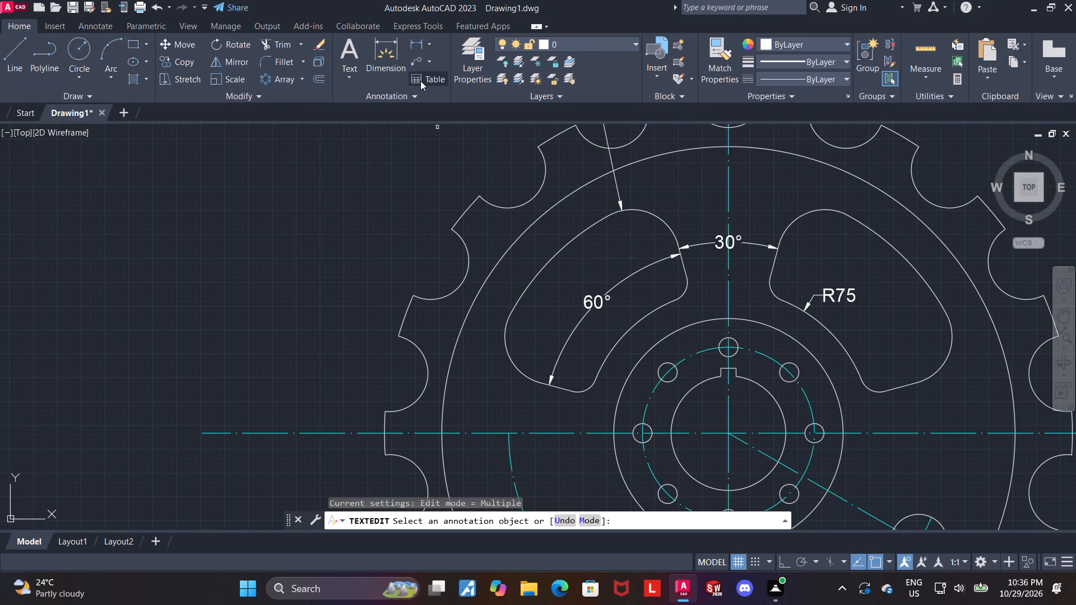
pyautogui.click(388, 54)
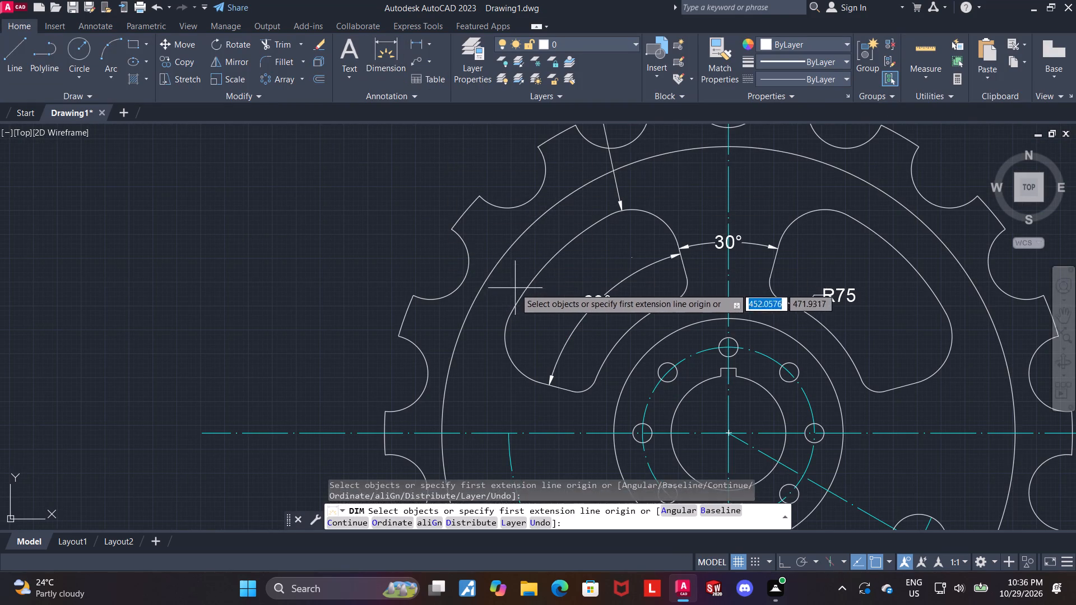
pyautogui.click(521, 295)
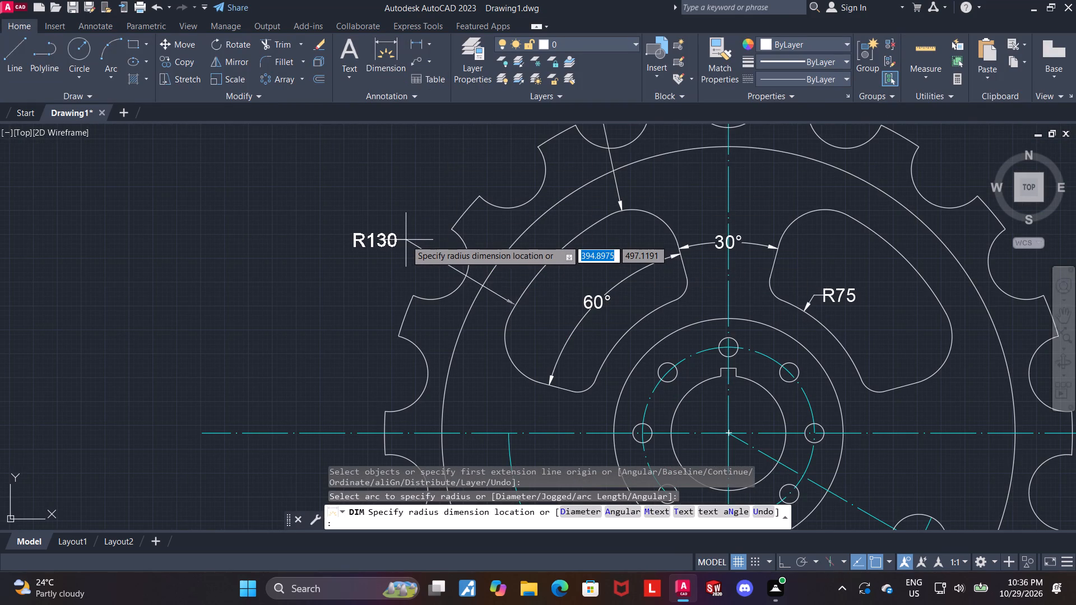
pyautogui.click(406, 240)
pyautogui.press('Escape')
# Dimension the keyed centre bore as a diameter, placing the text outside the rim to the left, above the horizontal centre line.
pyautogui.click(397, 52)
pyautogui.scroll(-2, 442, 125)
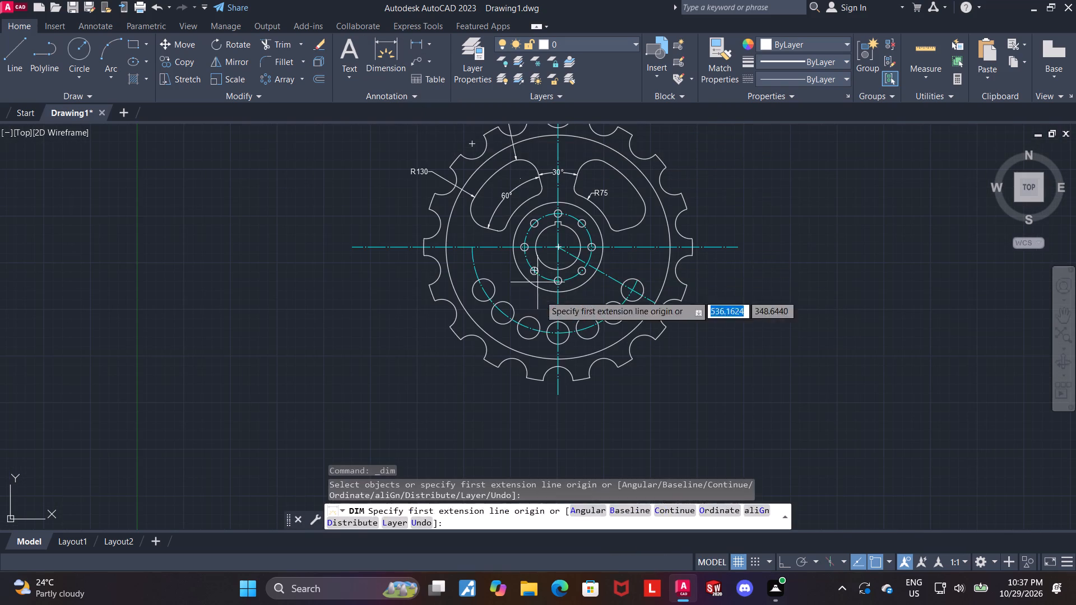
pyautogui.scroll(2, 474, 234)
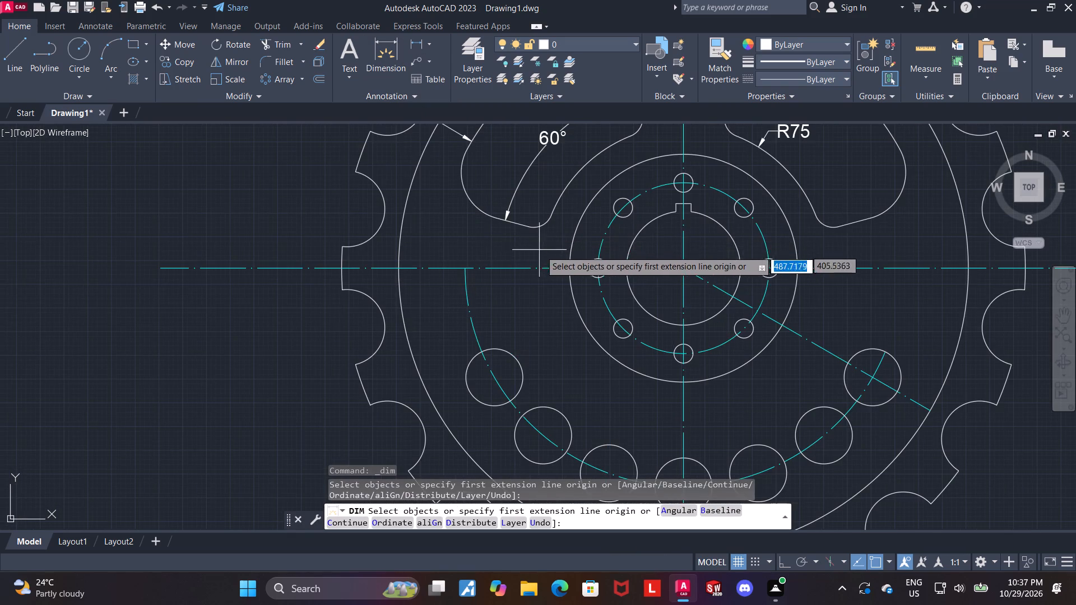
pyautogui.scroll(1, 593, 250)
pyautogui.click(645, 257)
pyautogui.scroll(-1, 645, 257)
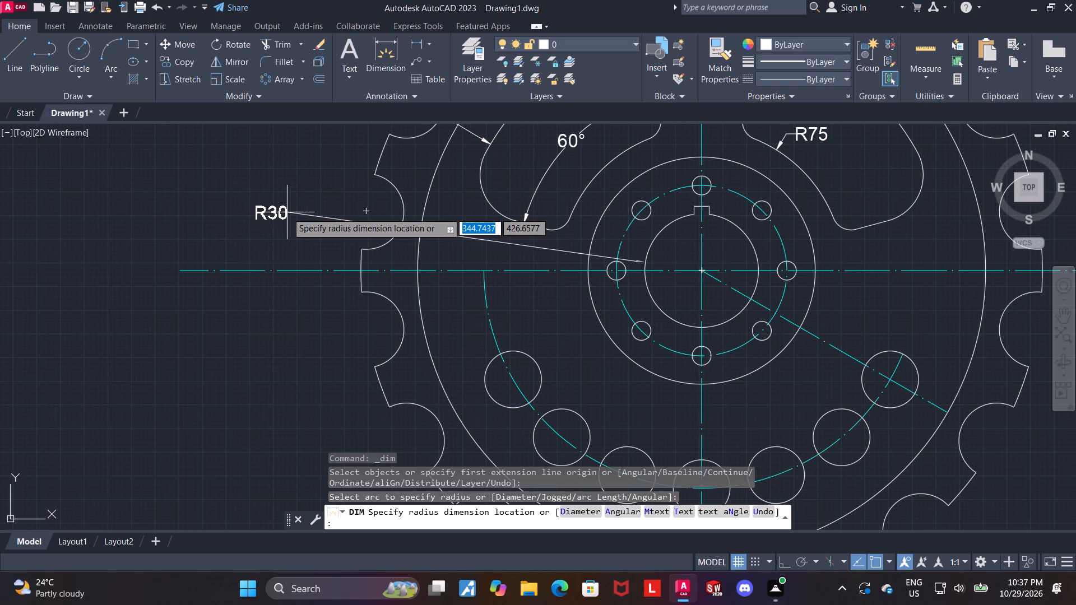
pyautogui.press('d')
pyautogui.press('Return')
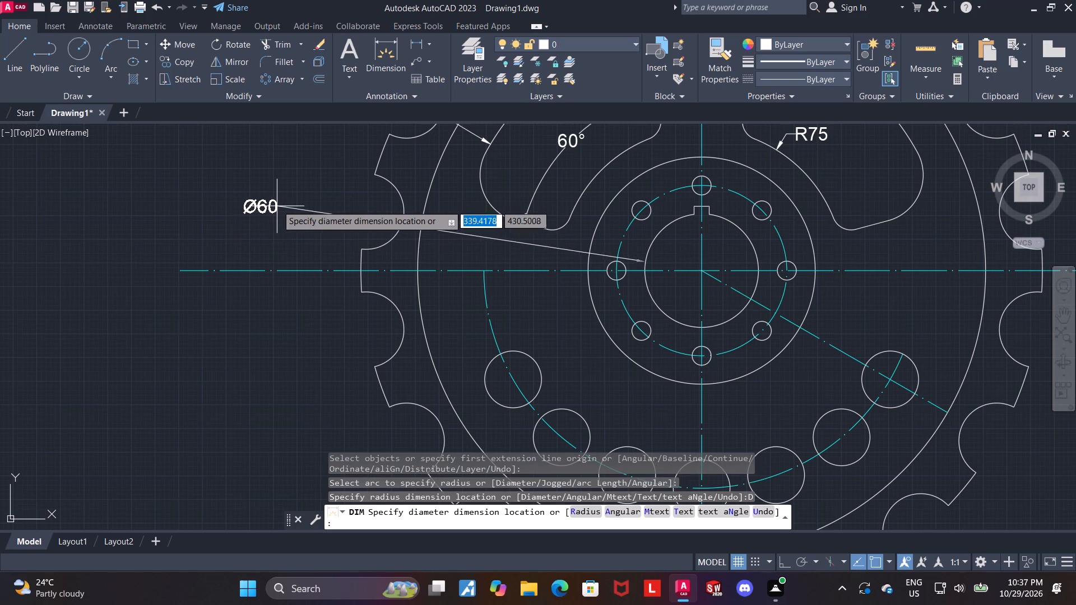
pyautogui.click(274, 204)
pyautogui.press('Escape')
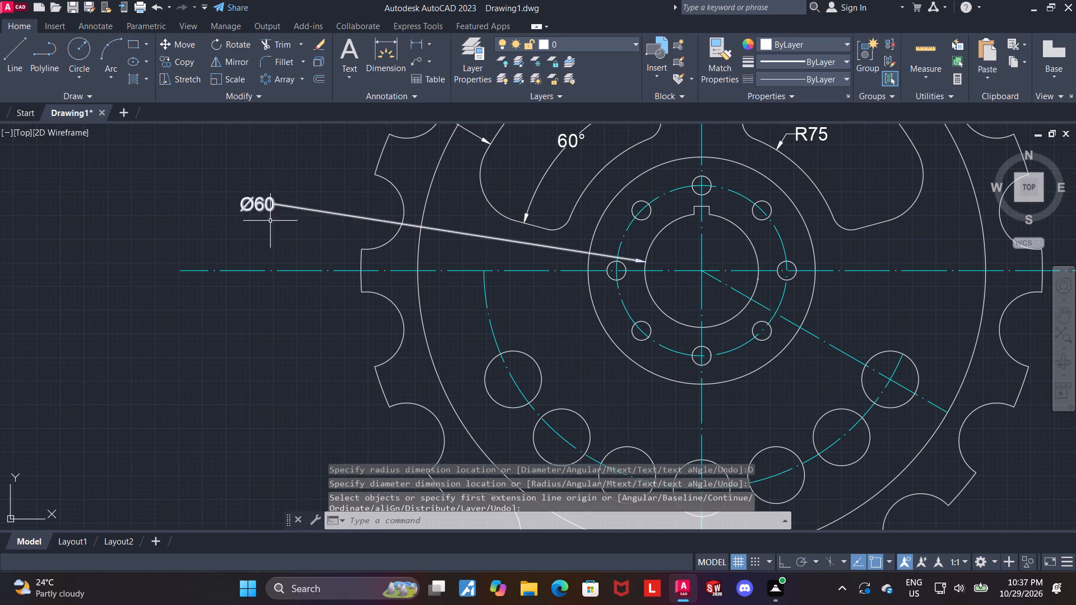
# Dimension the hub circle around the small bolt holes as a diameter, placing the text outside the left rim, below the horizontal centre line.
pyautogui.scroll(-2, 187, 218)
pyautogui.moveTo(213, 236); pyautogui.dragTo(175, 357, button='middle')
pyautogui.scroll(2, 169, 331)
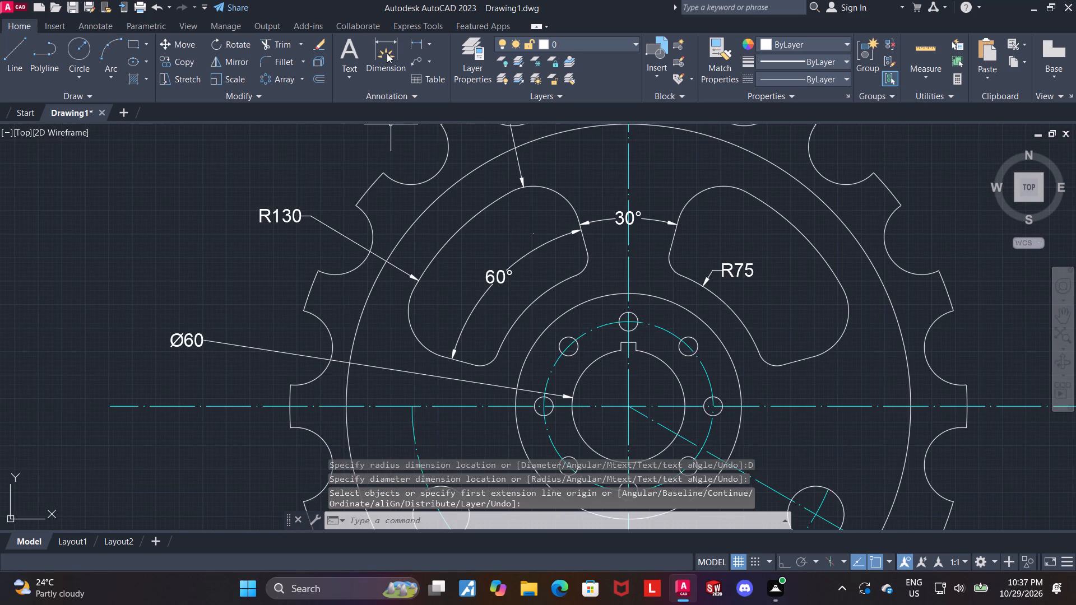
pyautogui.click(387, 53)
pyautogui.scroll(1, 300, 251)
pyautogui.scroll(-1, 382, 305)
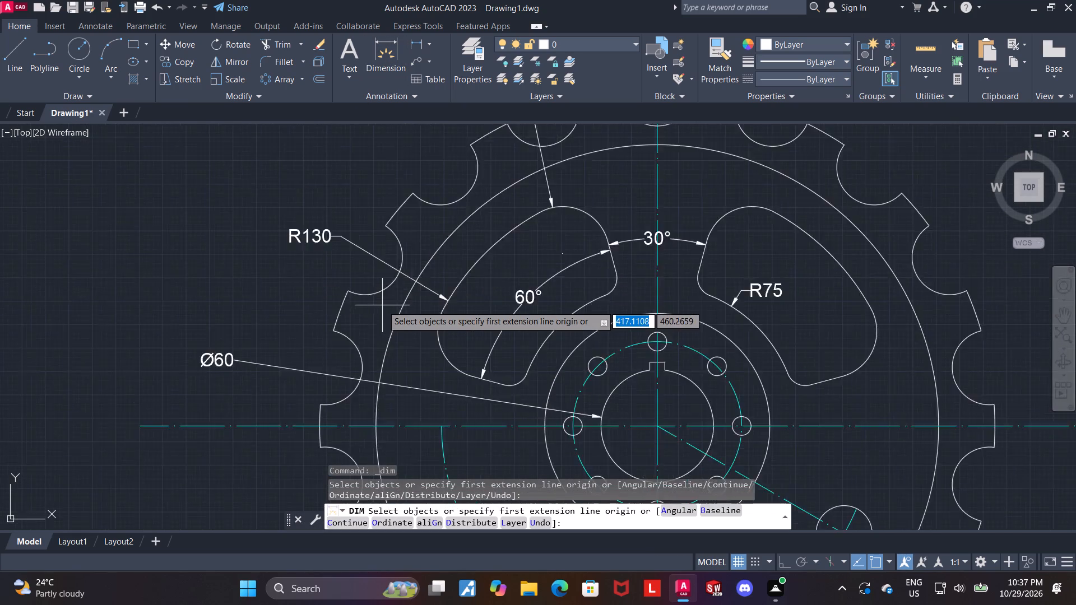
pyautogui.scroll(-2, 382, 305)
pyautogui.scroll(1, 435, 373)
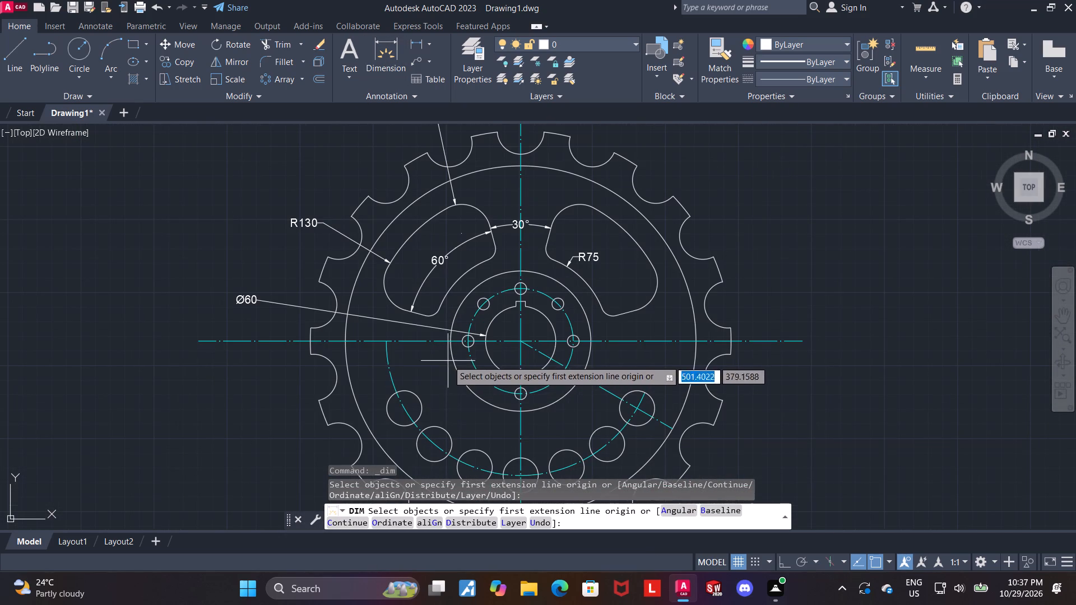
pyautogui.click(451, 357)
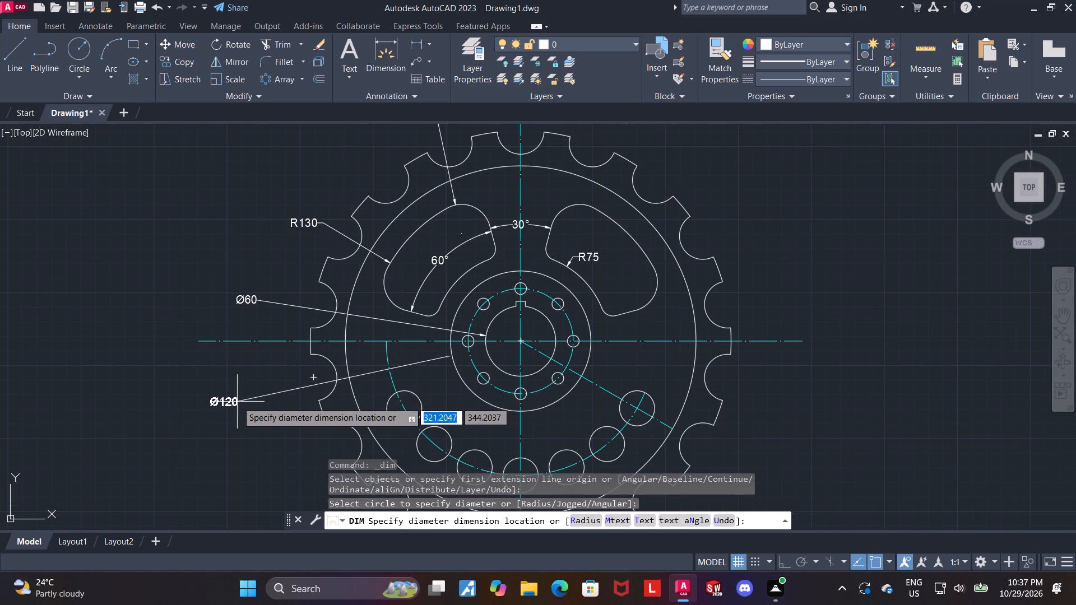
pyautogui.click(271, 391)
pyautogui.press('Escape')
# Place a multileader from the second large hole from the right end of the arc to outside the lower-right rim, with text height 5.
pyautogui.moveTo(850, 367); pyautogui.dragTo(850, 211, button='middle')
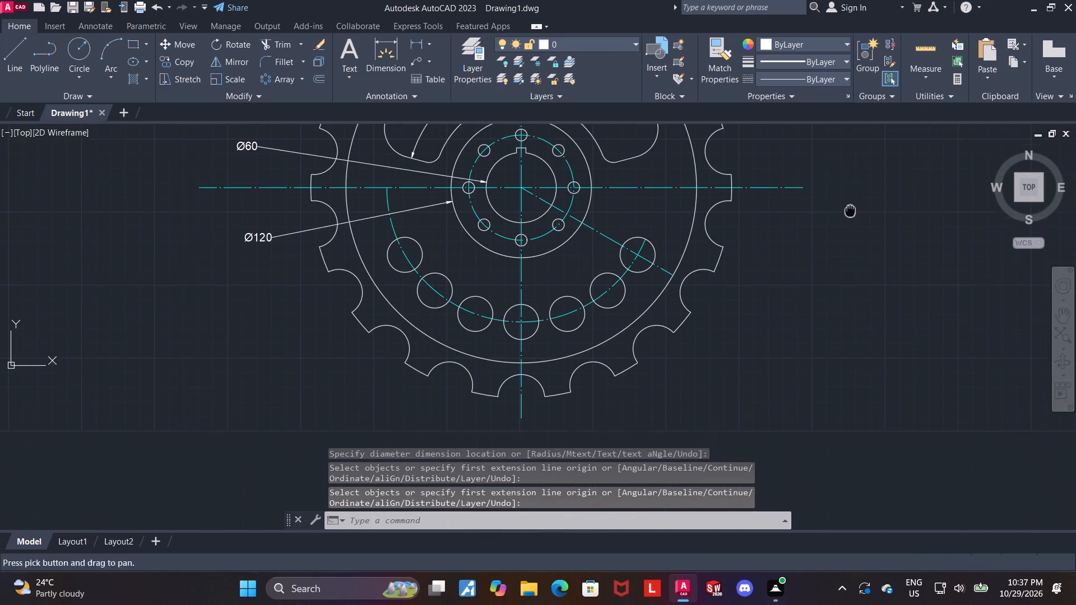
pyautogui.scroll(-1, 820, 264)
pyautogui.moveTo(818, 266); pyautogui.dragTo(730, 297, button='middle')
pyautogui.scroll(1, 696, 307)
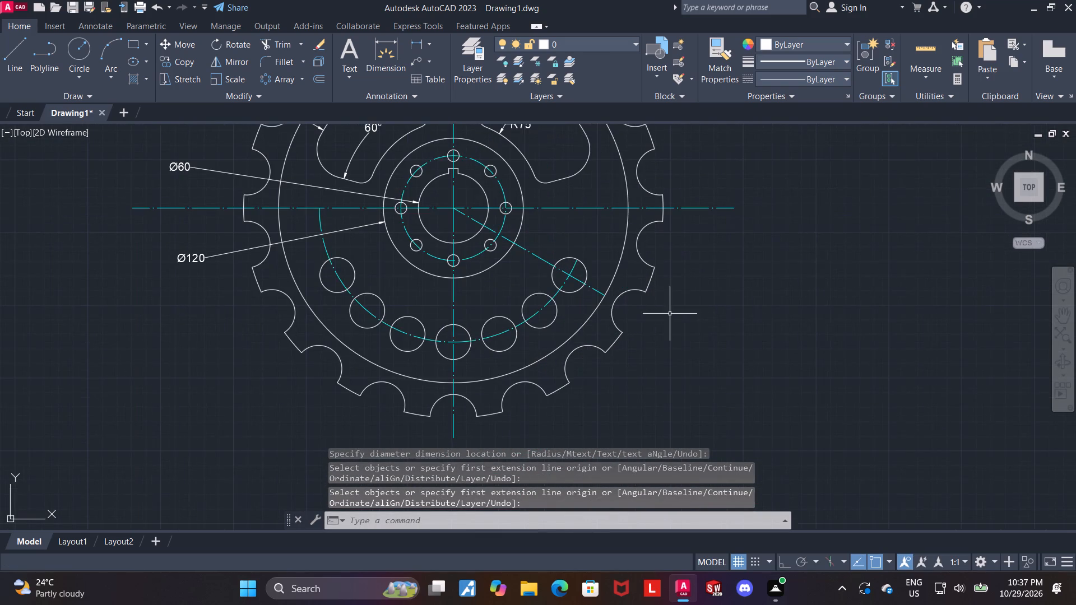
pyautogui.moveTo(678, 337); pyautogui.dragTo(614, 243, button='middle')
pyautogui.scroll(1, 556, 295)
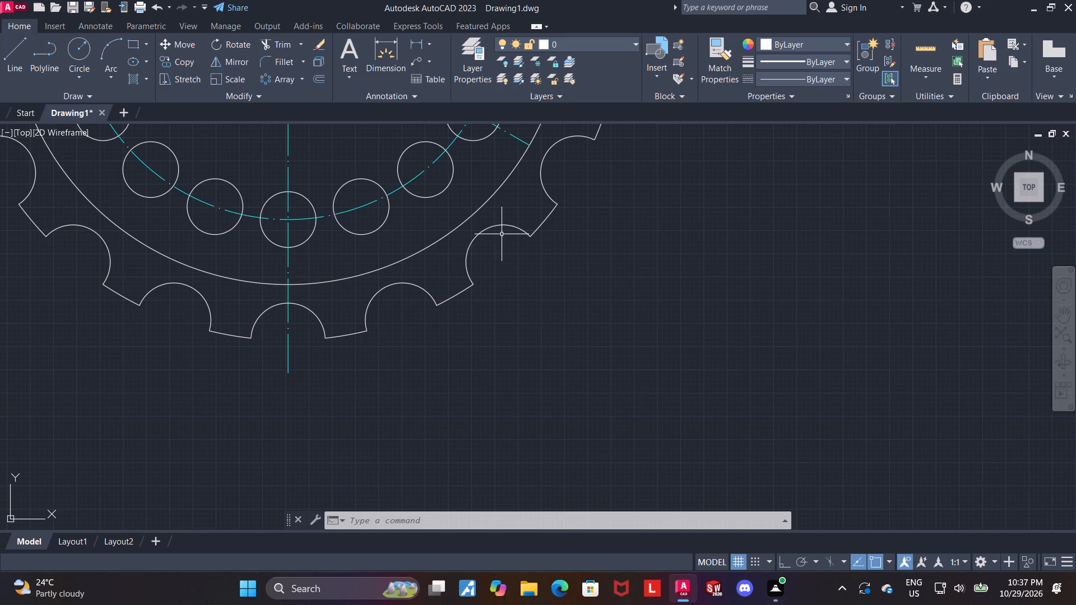
pyautogui.moveTo(604, 239); pyautogui.dragTo(616, 252, button='middle')
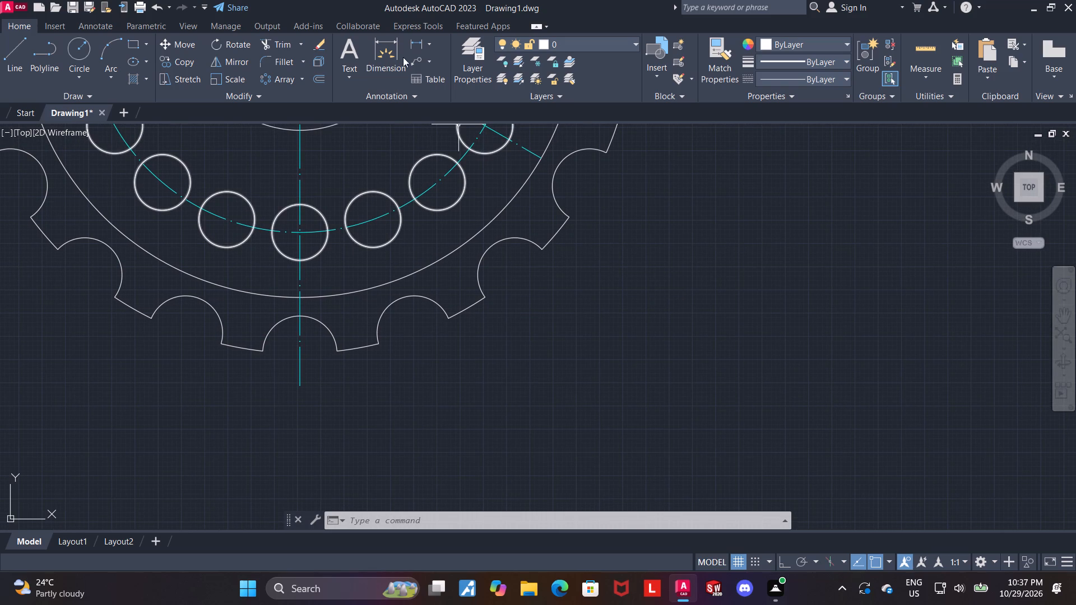
pyautogui.click(413, 57)
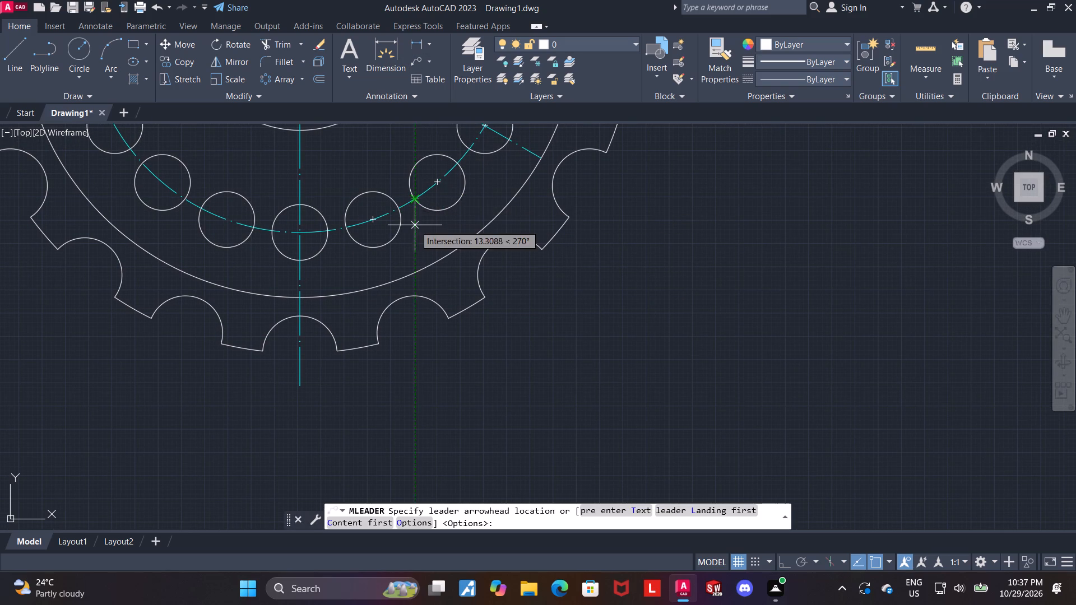
pyautogui.click(453, 205)
pyautogui.click(594, 287)
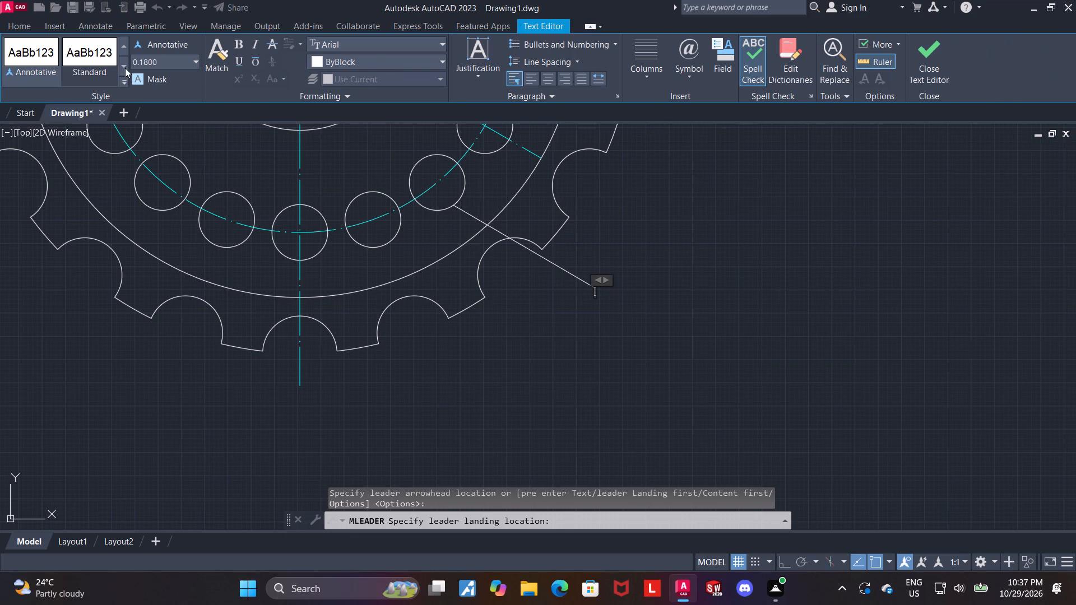
pyautogui.moveTo(180, 61); pyautogui.dragTo(153, 59)
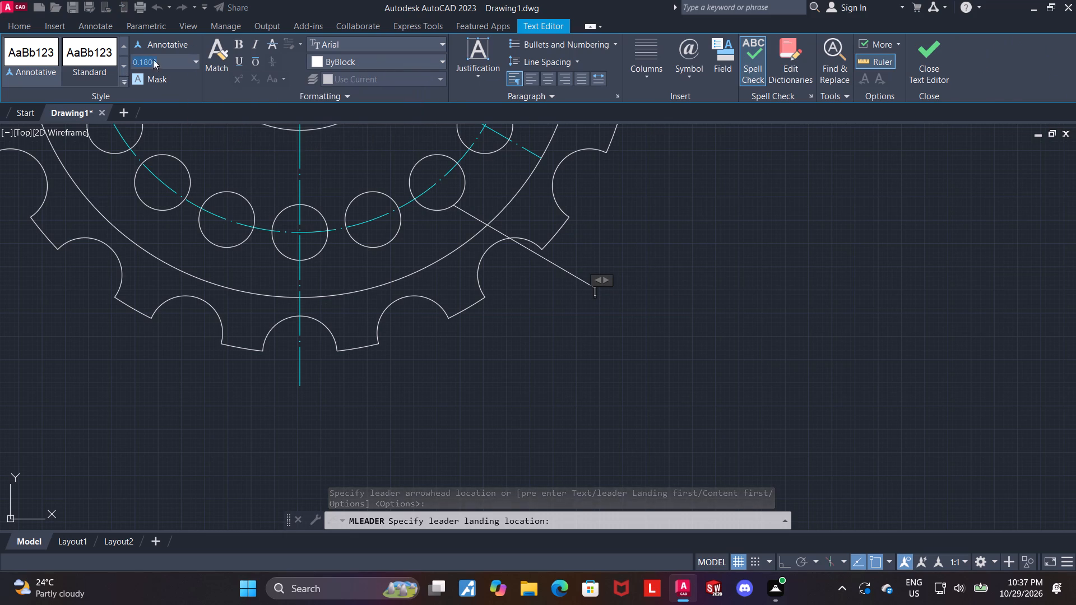
pyautogui.moveTo(153, 59); pyautogui.dragTo(0, 57)
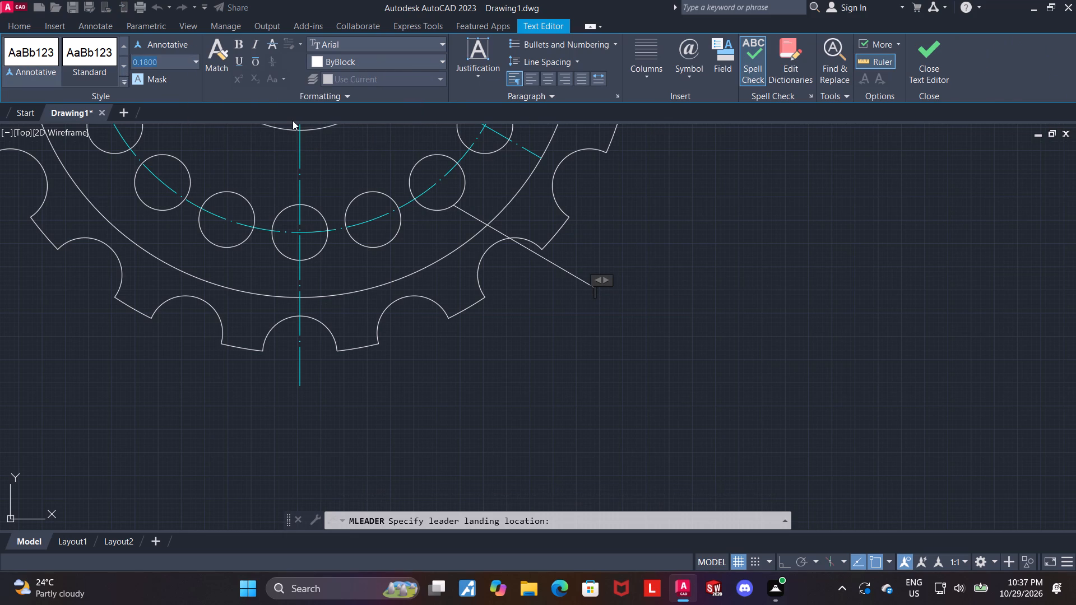
pyautogui.press('5')
pyautogui.press('Return')
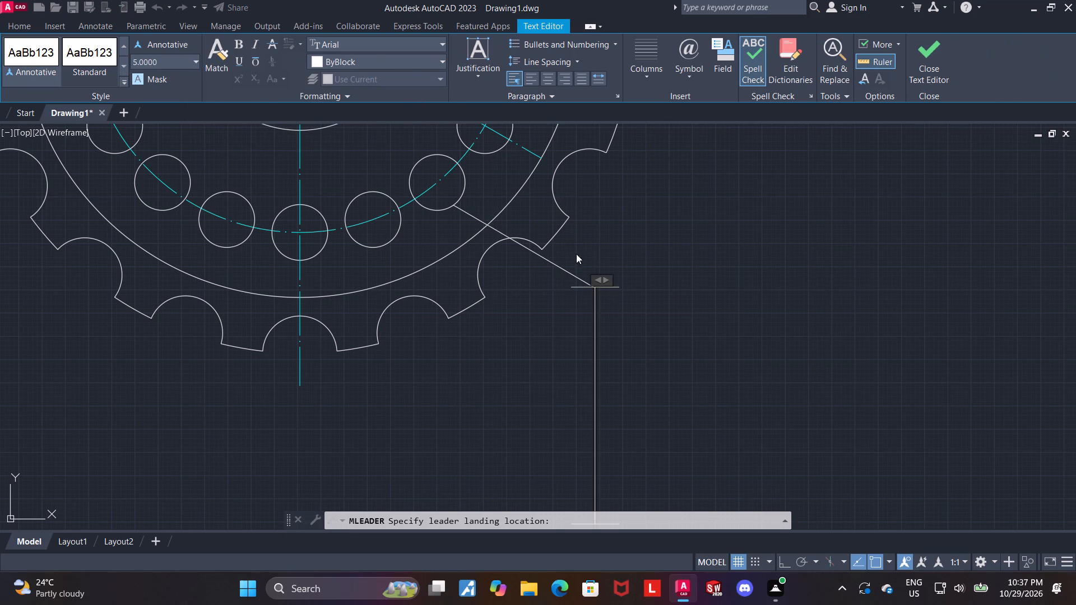
# Write the leader note on two lines: "R15 HOLES 7" and "ON R115 AND IN 120".
pyautogui.scroll(-2, 650, 316)
pyautogui.scroll(1, 706, 362)
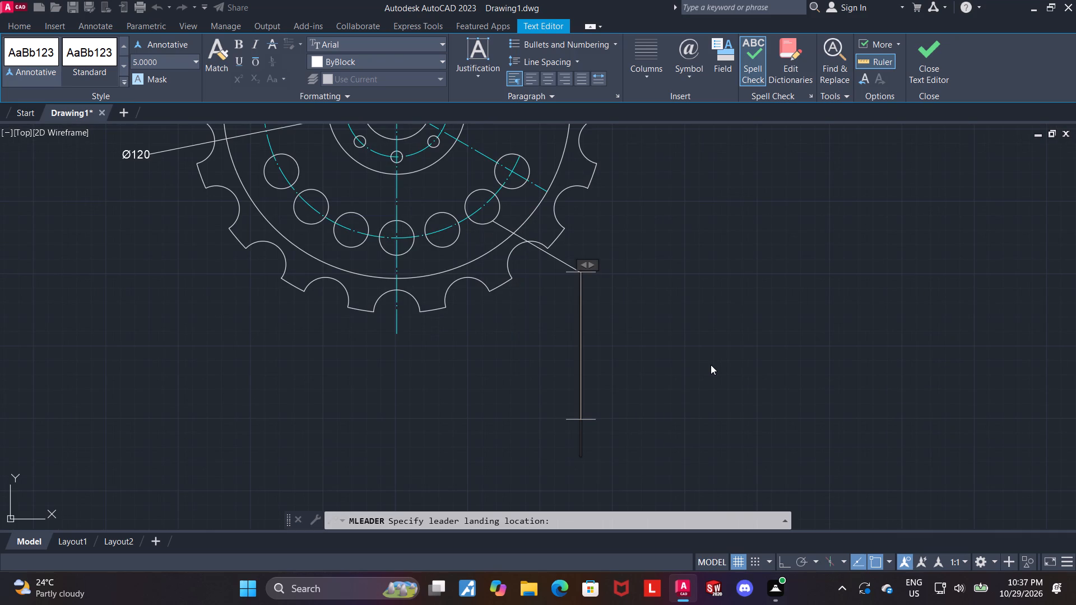
pyautogui.press('r')
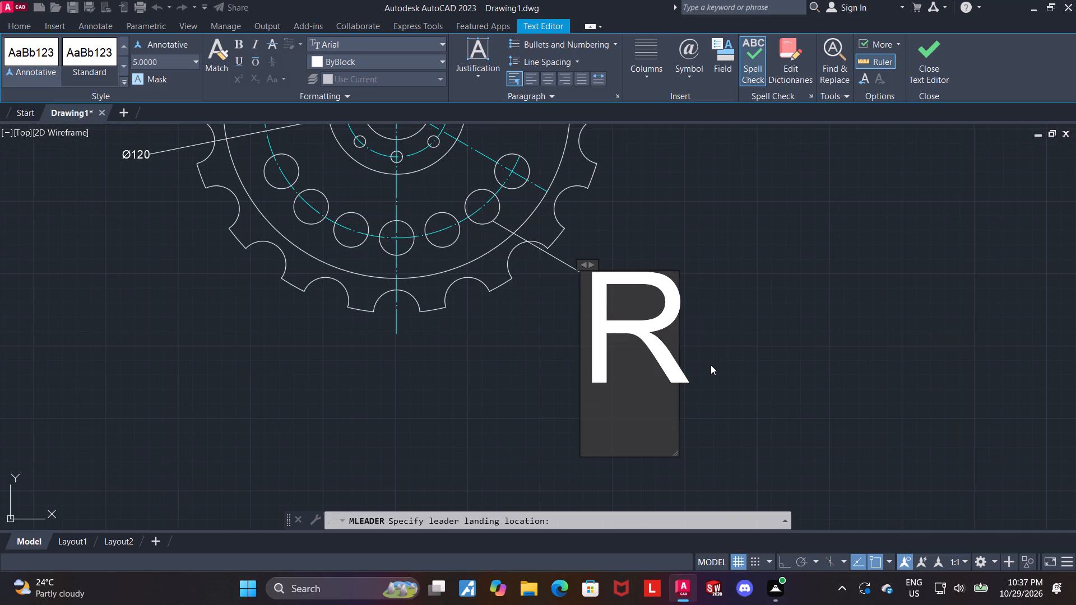
pyautogui.write('15 HOLES')
pyautogui.press('space')
pyautogui.write('7')
pyautogui.press('space')
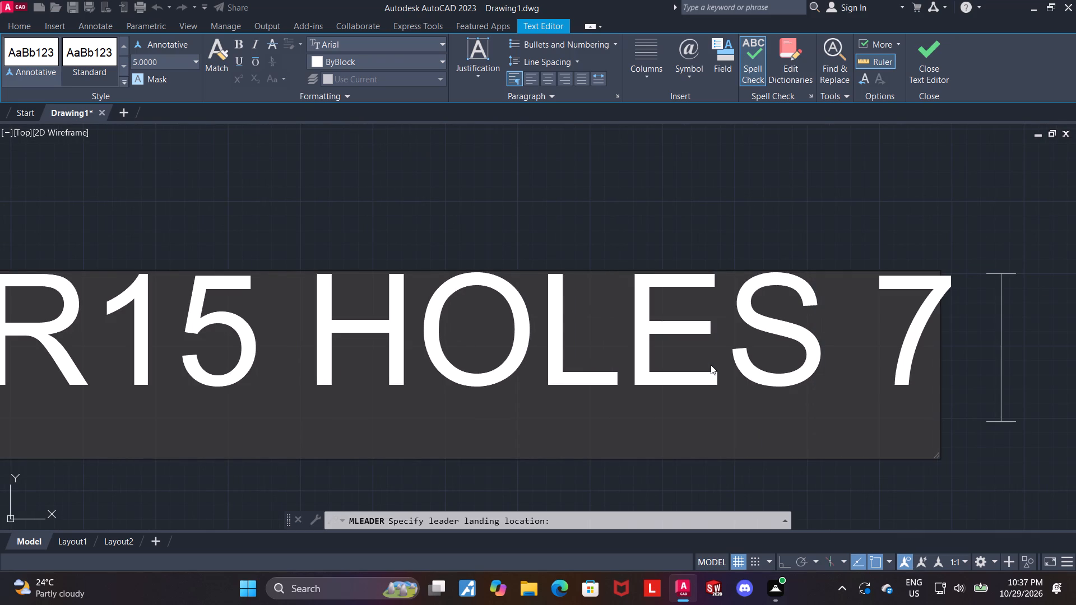
pyautogui.press('Return')
pyautogui.press('o')
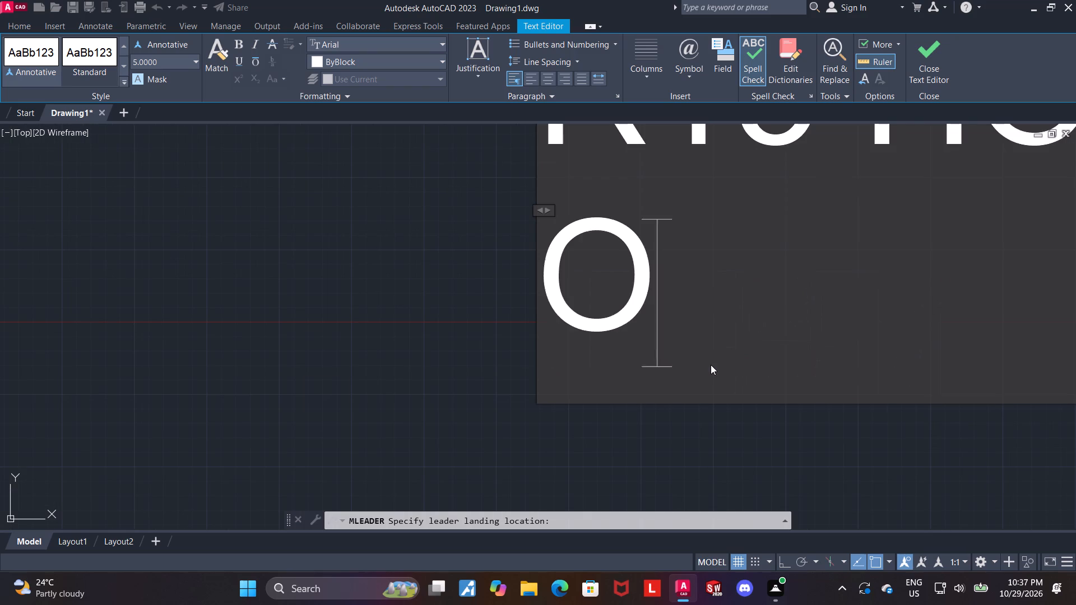
pyautogui.write('N')
pyautogui.press('space')
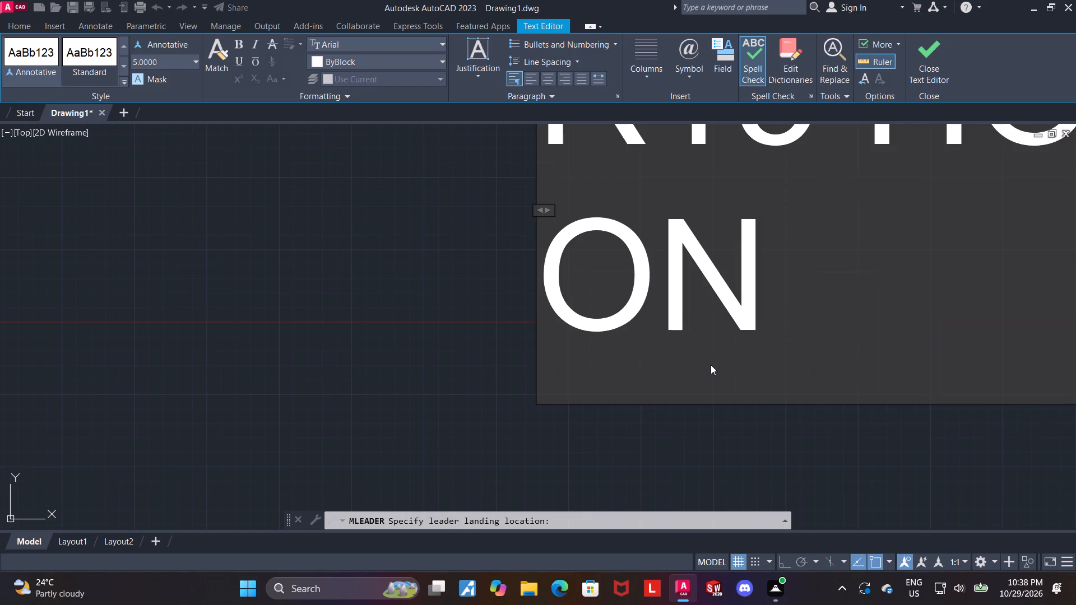
pyautogui.write('E115')
pyautogui.press('BackSpace')
pyautogui.press('BackSpace')
pyautogui.press('BackSpace')
pyautogui.press('BackSpace')
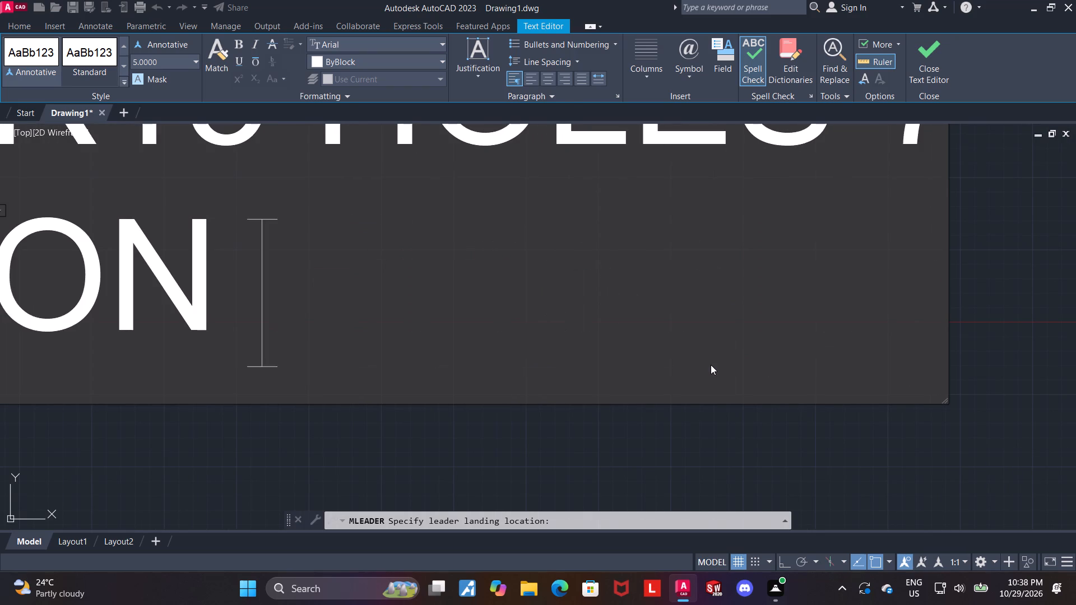
pyautogui.press('e')
pyautogui.press('BackSpace')
pyautogui.write('R`1')
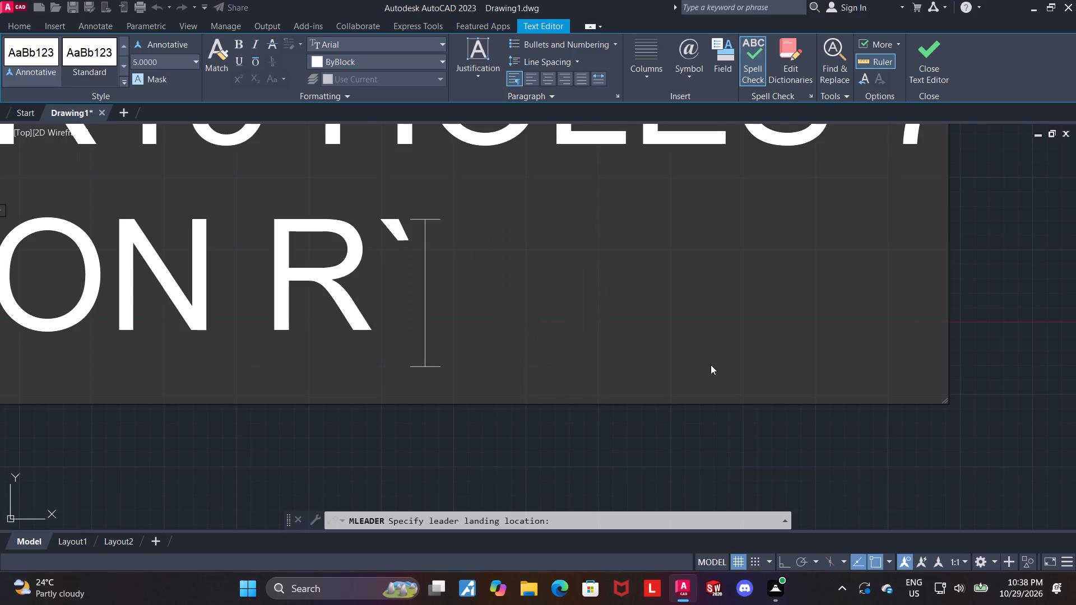
pyautogui.press('BackSpace')
pyautogui.press('BackSpace')
pyautogui.write('115')
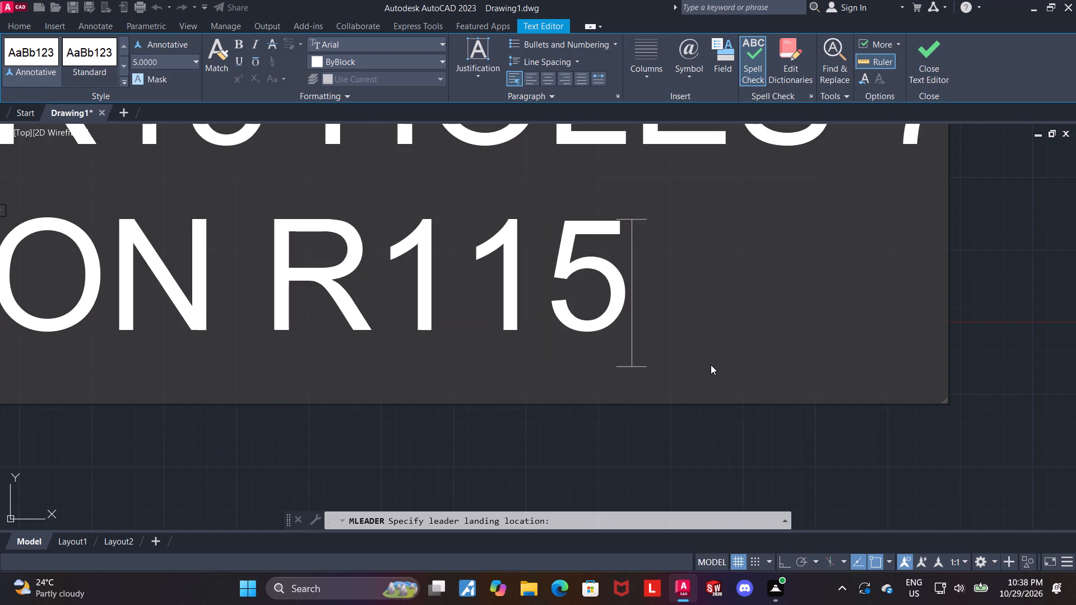
pyautogui.press('space')
pyautogui.write('AND')
pyautogui.press('space')
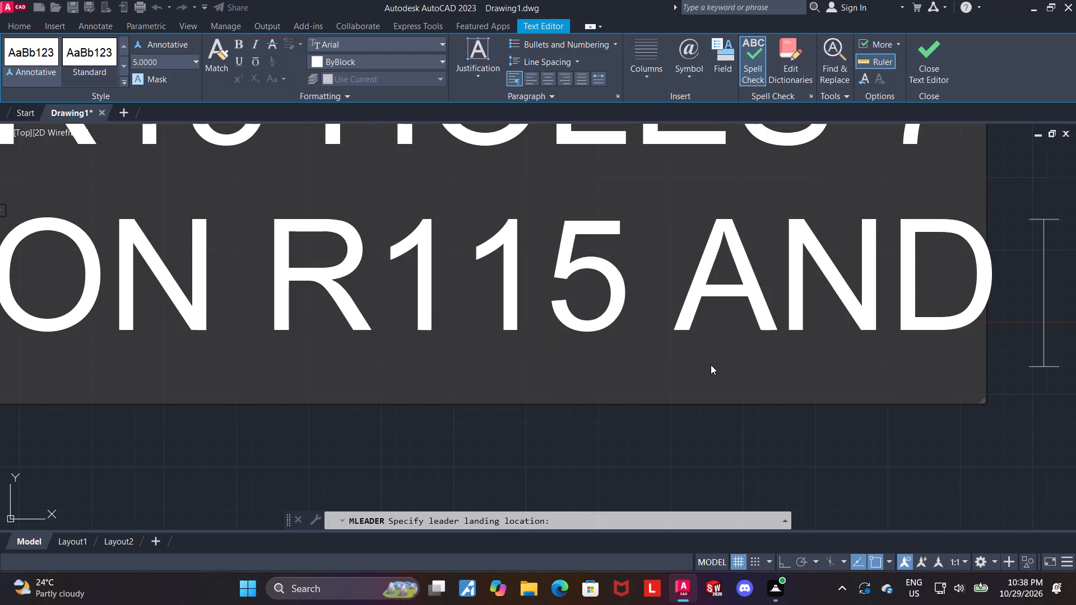
pyautogui.write('IN 120')
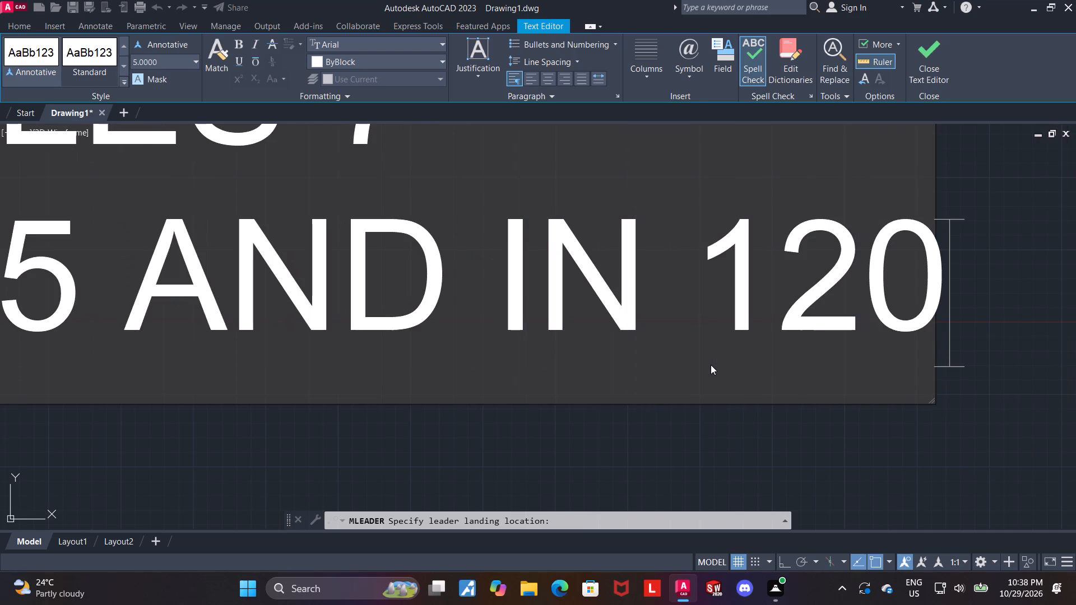
# Copy the degree symbol from Character Map, append it after 120 in the hole note, and finish the note.
pyautogui.click(704, 78)
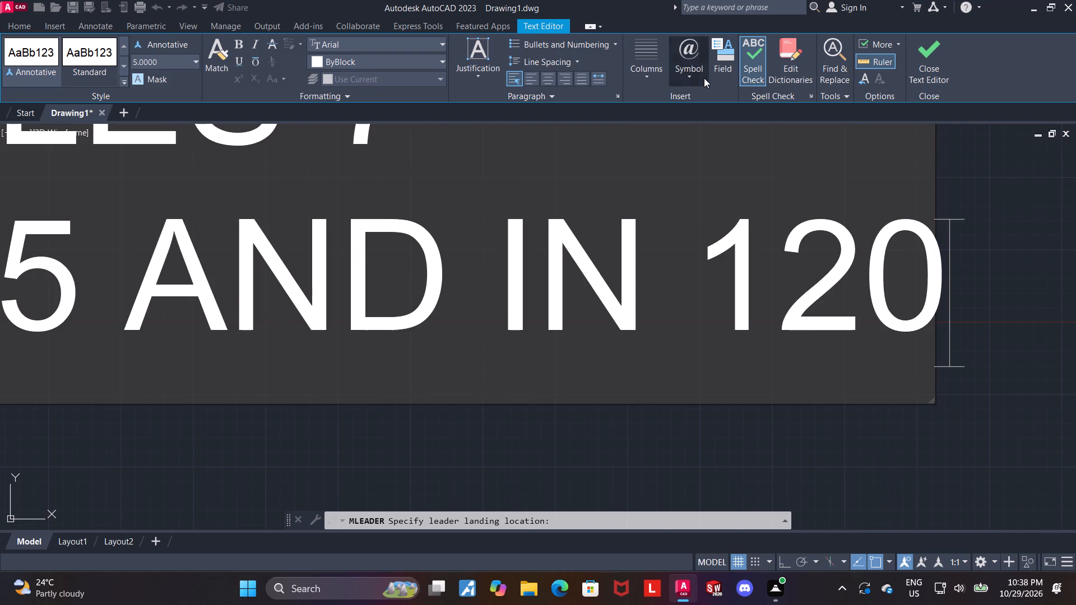
pyautogui.click(739, 454)
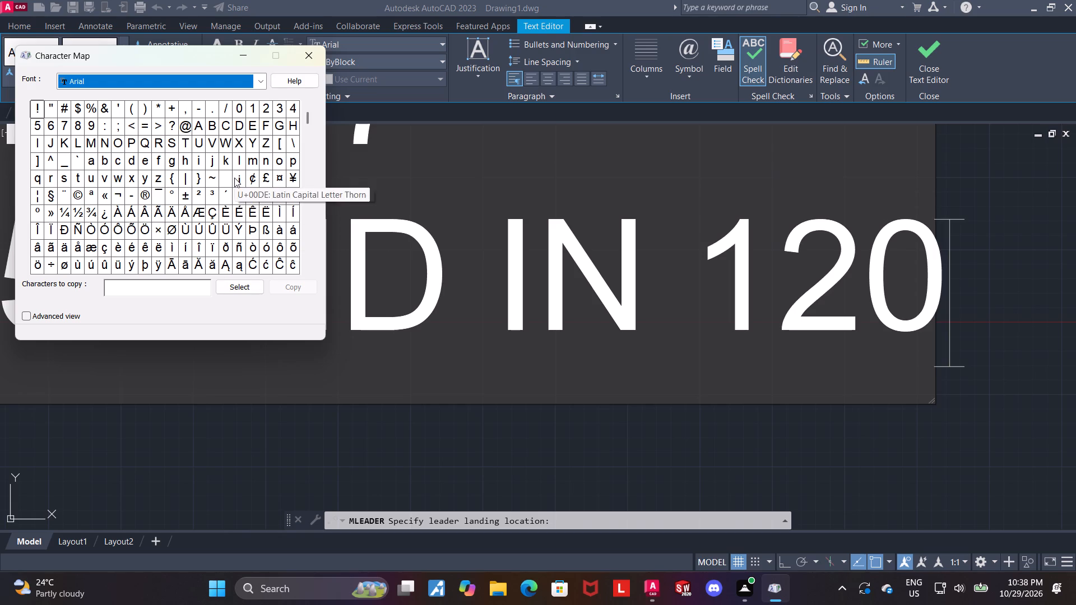
pyautogui.scroll(-1, 243, 231)
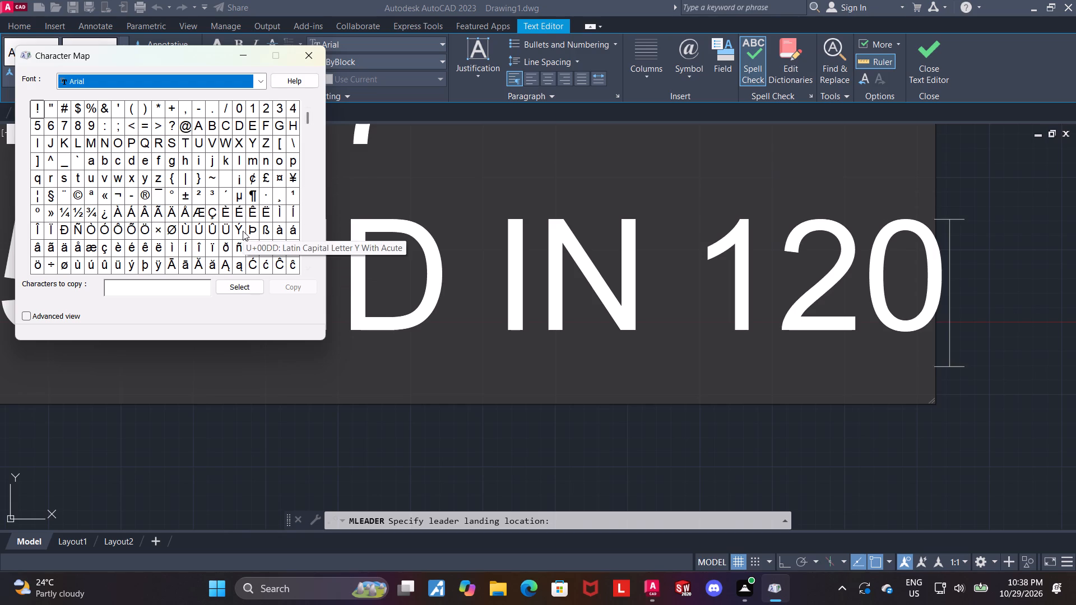
pyautogui.scroll(-1, 243, 231)
pyautogui.scroll(1, 266, 196)
pyautogui.click(174, 193)
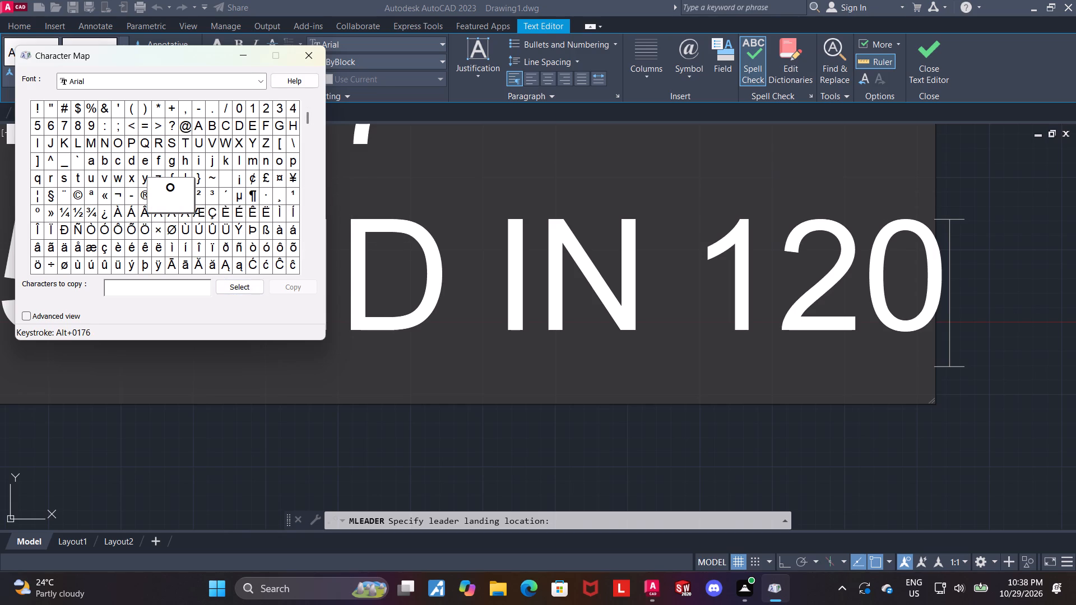
pyautogui.doubleClick(170, 197)
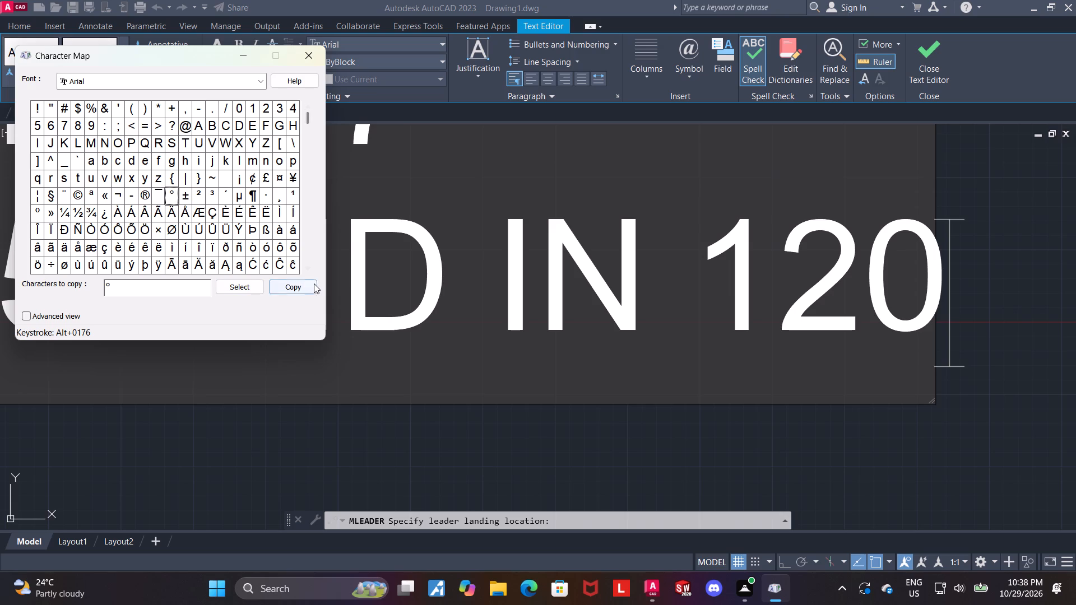
pyautogui.click(309, 285)
pyautogui.click(316, 54)
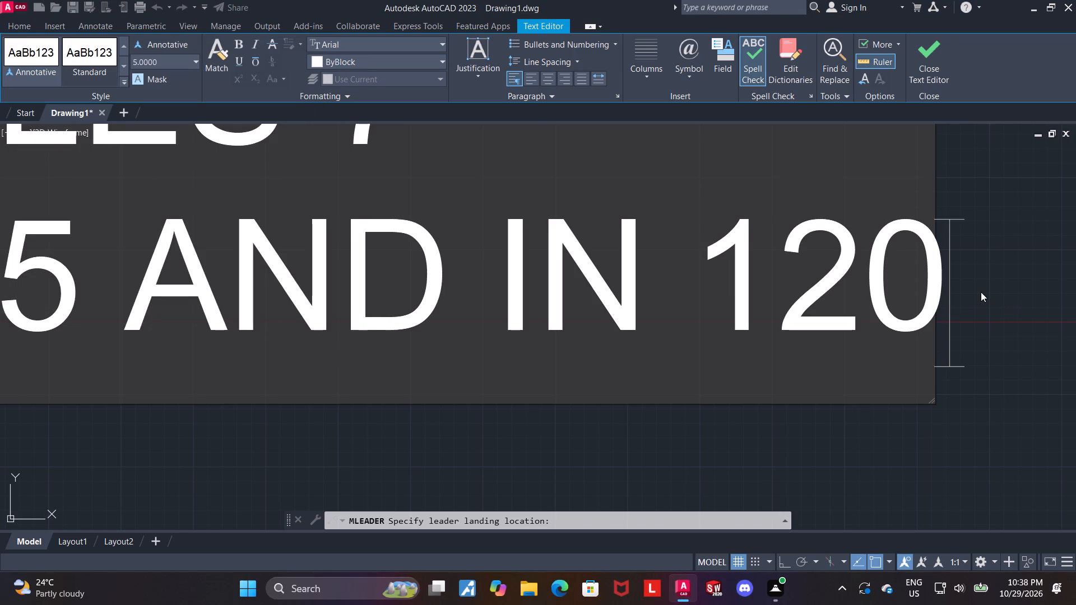
pyautogui.hotkey('ctrl', 'v')
pyautogui.scroll(-5, 916, 312)
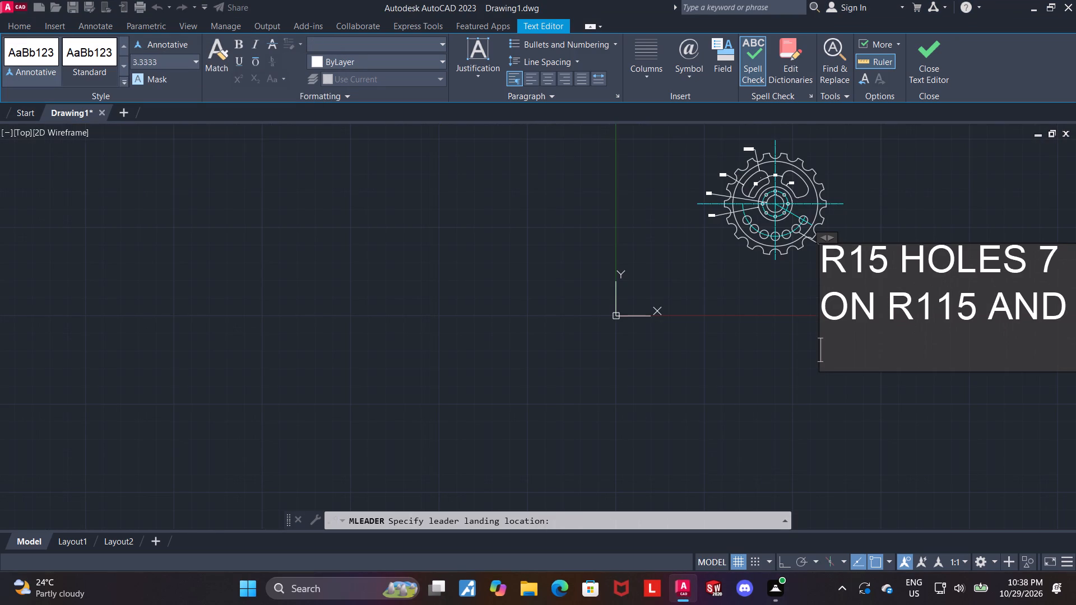
pyautogui.scroll(-4, 1032, 300)
pyautogui.moveTo(954, 373); pyautogui.dragTo(601, 389, button='middle')
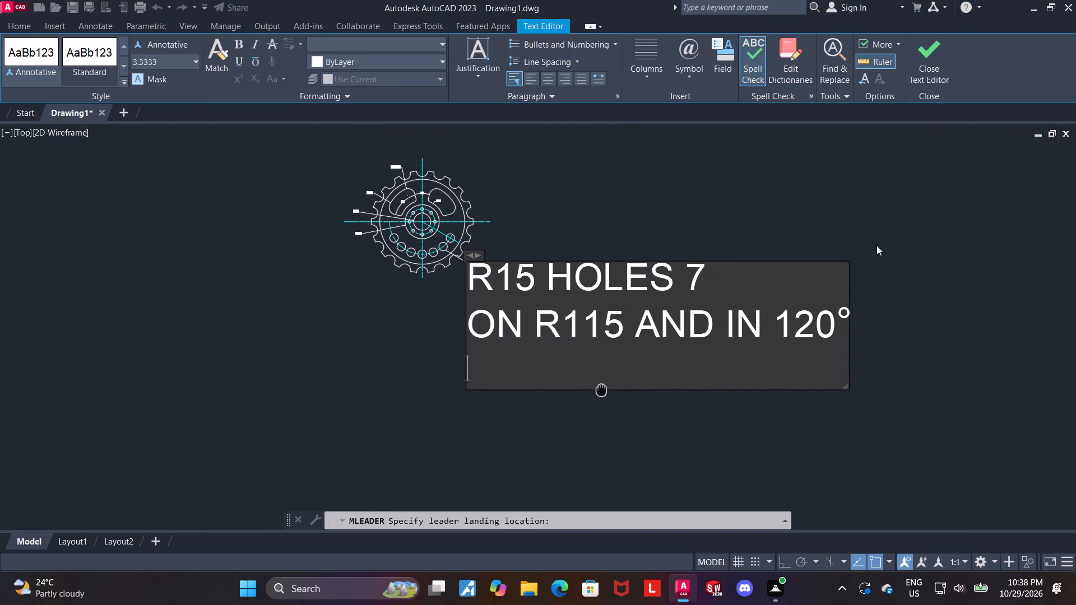
pyautogui.click(941, 57)
pyautogui.scroll(2, 512, 274)
pyautogui.press('Escape')
# Examine the hole note's legibility and placement against the other dimensions around the part.
pyautogui.moveTo(488, 286); pyautogui.dragTo(556, 372, button='middle')
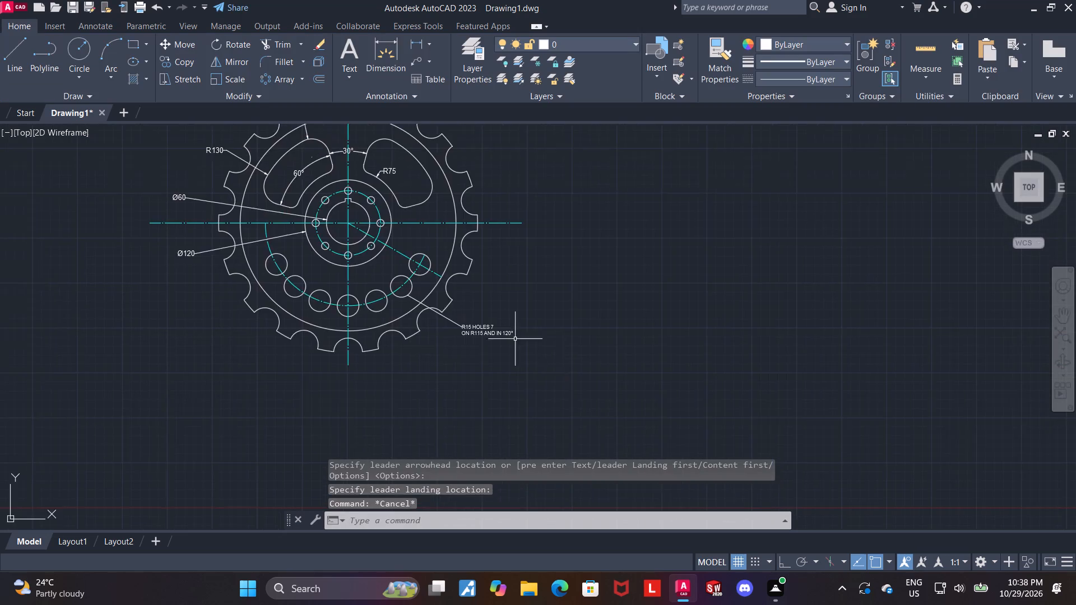
pyautogui.scroll(2, 307, 287)
pyautogui.scroll(-2, 453, 292)
pyautogui.moveTo(575, 276); pyautogui.dragTo(599, 306, button='middle')
pyautogui.scroll(1, 600, 302)
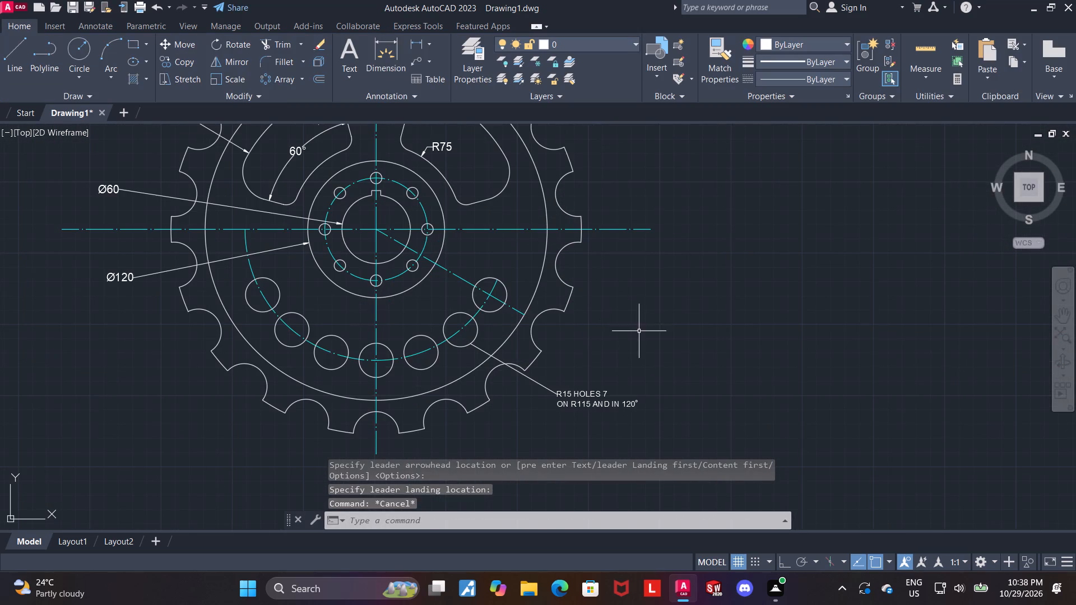
pyautogui.moveTo(642, 334); pyautogui.dragTo(695, 378, button='middle')
pyautogui.scroll(-1, 694, 370)
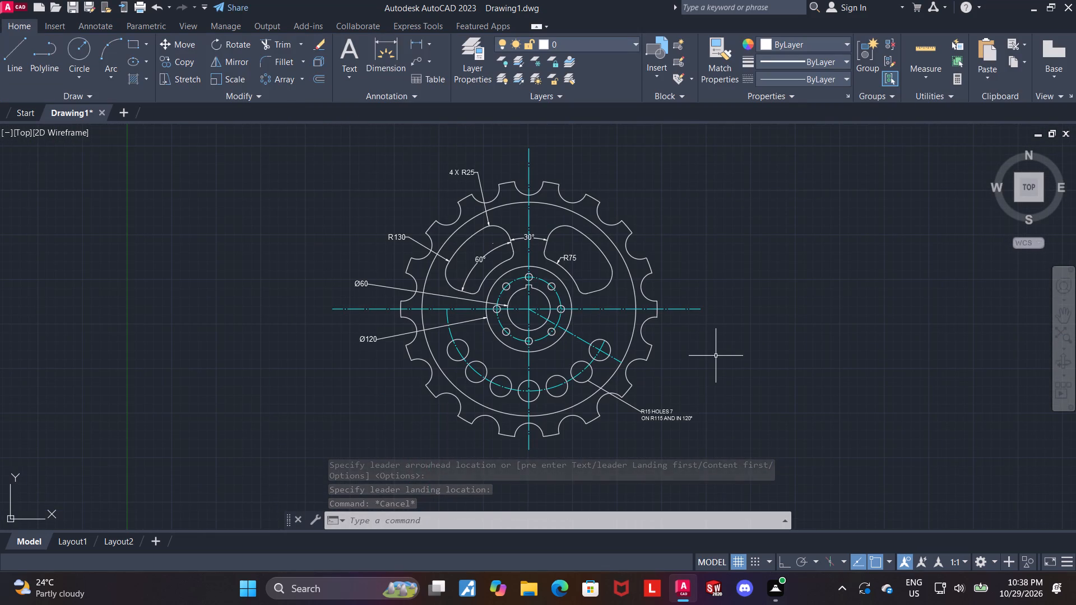
pyautogui.scroll(1, 680, 358)
pyautogui.moveTo(660, 349); pyautogui.dragTo(643, 313, button='middle')
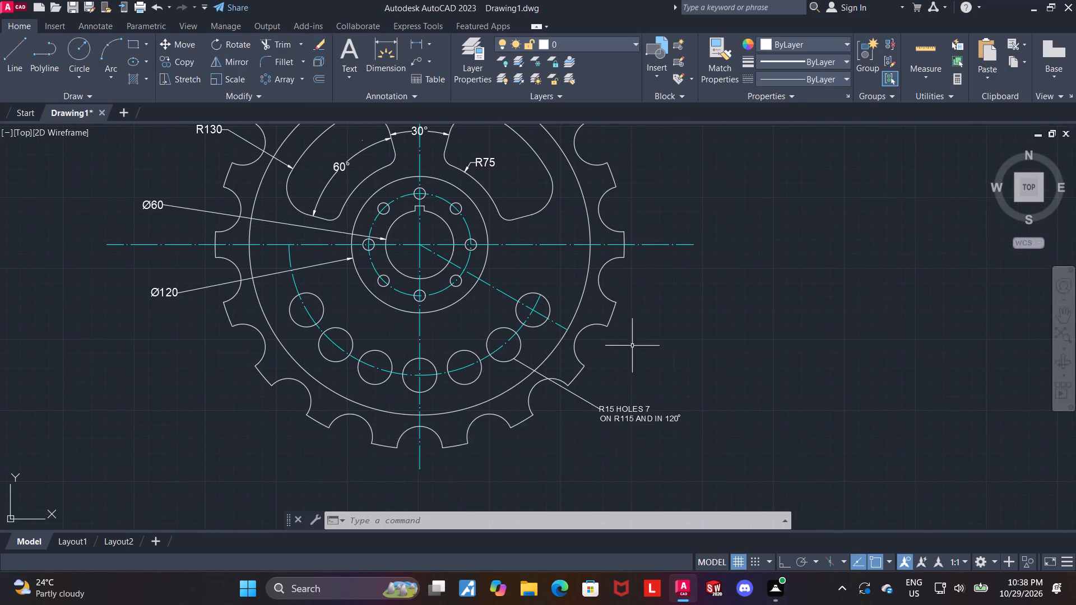
# Increase the text height of the two-line R15 hole note to 6.
pyautogui.scroll(1, 622, 359)
pyautogui.click(535, 414)
pyautogui.press('Escape')
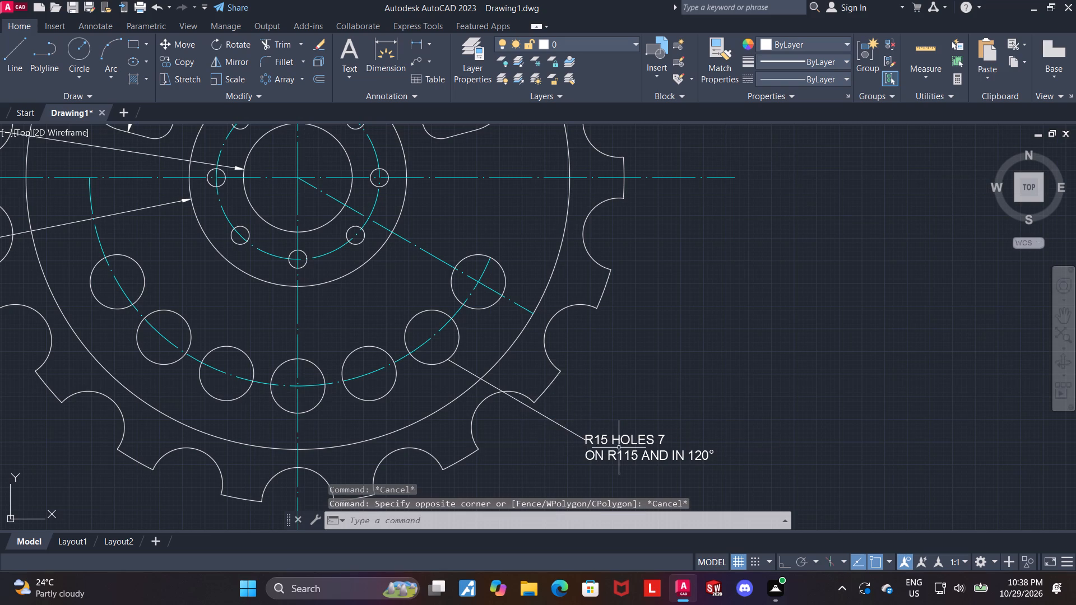
pyautogui.click(620, 449)
pyautogui.click(597, 440)
pyautogui.press('Escape')
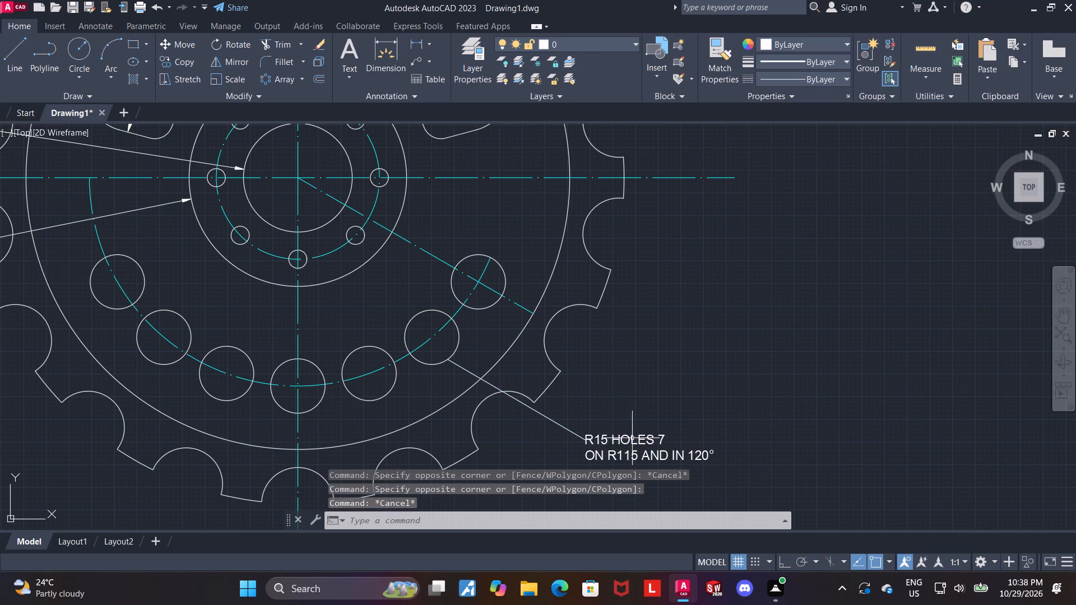
pyautogui.doubleClick(629, 441)
pyautogui.moveTo(764, 338); pyautogui.dragTo(741, 279, button='middle')
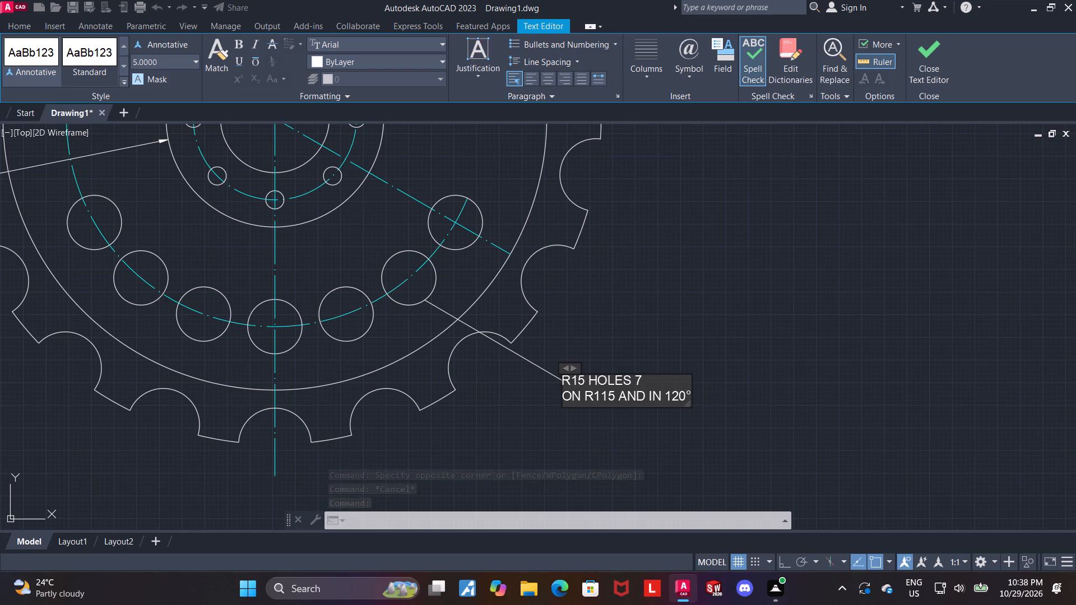
pyautogui.moveTo(564, 379); pyautogui.dragTo(665, 395)
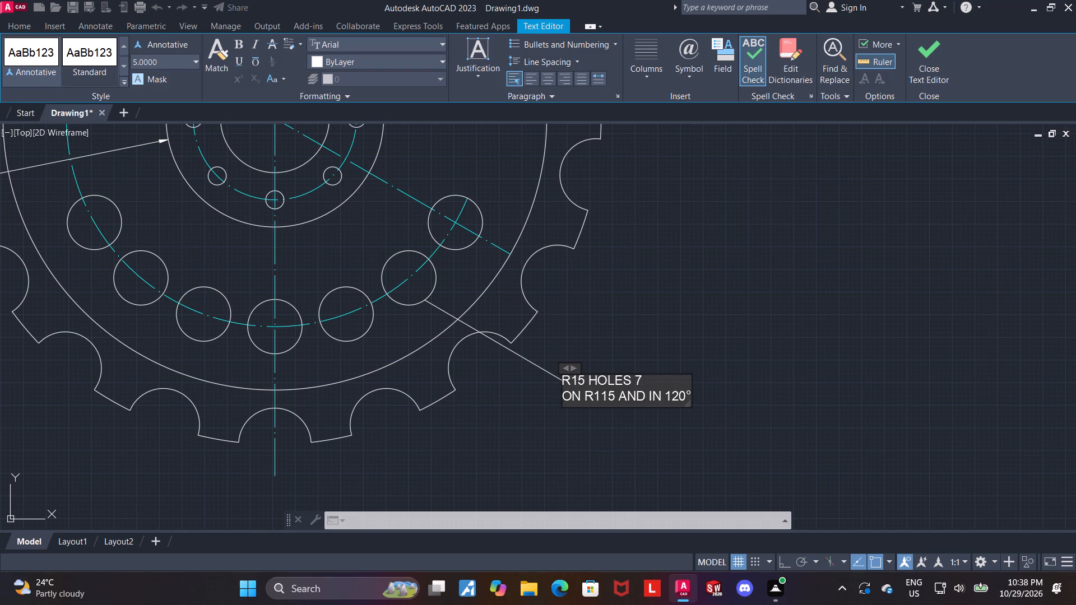
pyautogui.moveTo(665, 395); pyautogui.dragTo(695, 397)
pyautogui.moveTo(169, 67); pyautogui.dragTo(59, 66)
pyautogui.press('6')
pyautogui.press('Return')
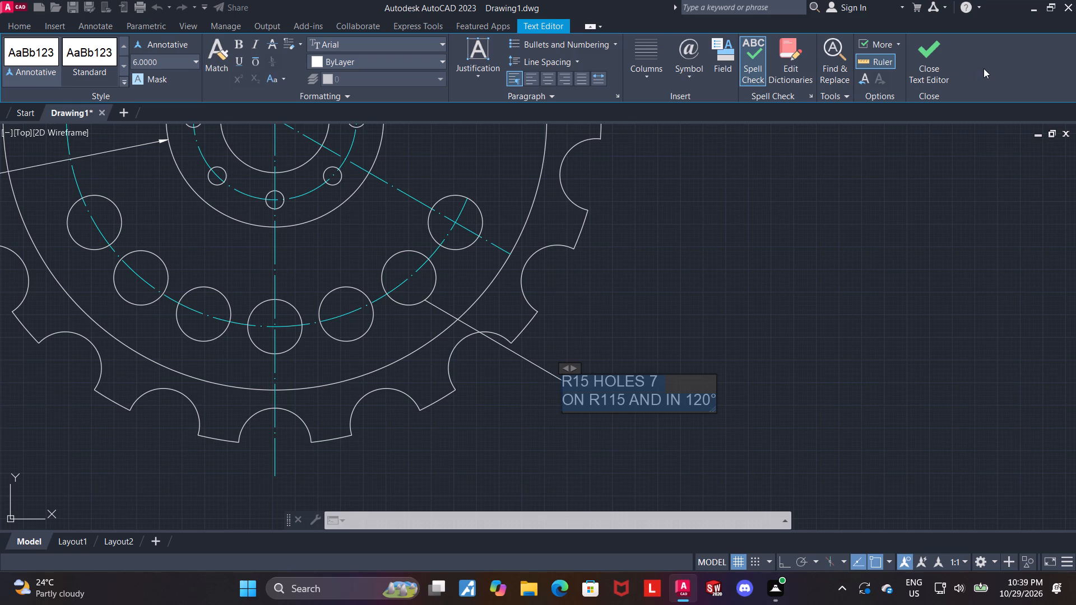
pyautogui.click(939, 66)
pyautogui.click(447, 313)
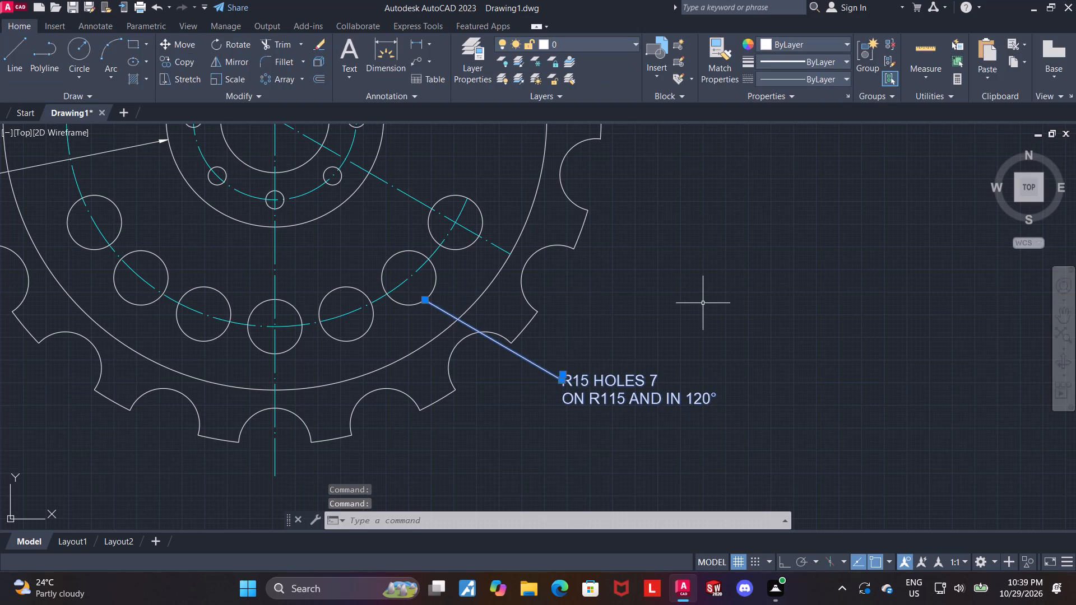
pyautogui.press('Escape')
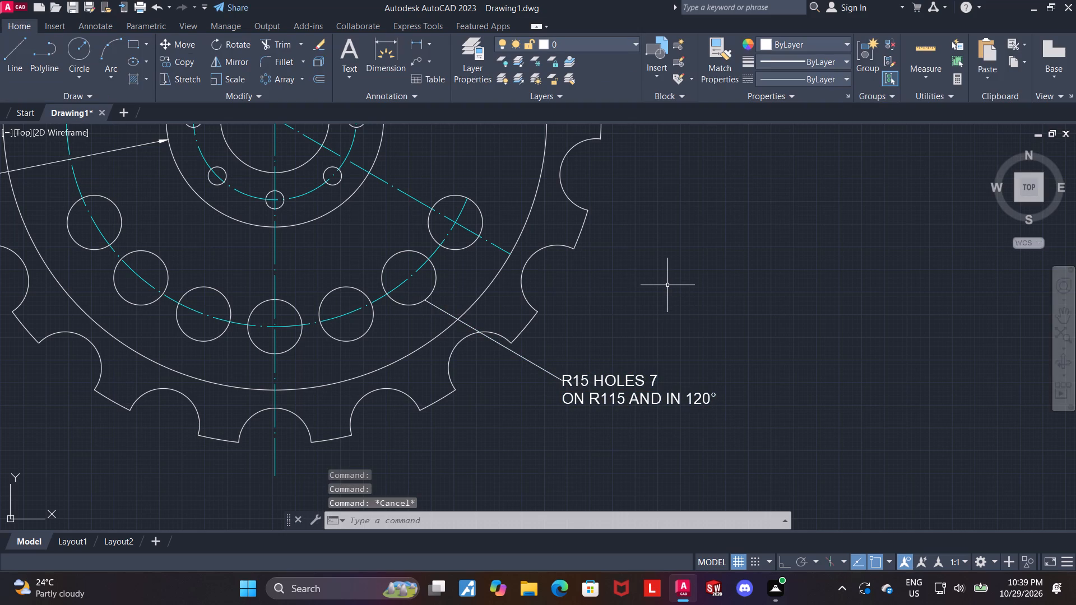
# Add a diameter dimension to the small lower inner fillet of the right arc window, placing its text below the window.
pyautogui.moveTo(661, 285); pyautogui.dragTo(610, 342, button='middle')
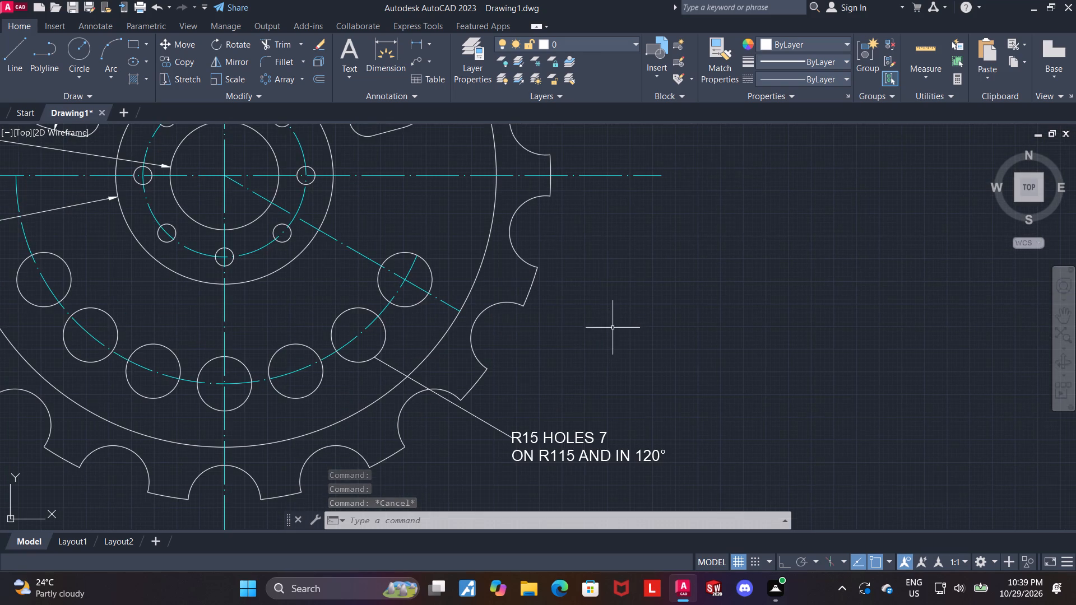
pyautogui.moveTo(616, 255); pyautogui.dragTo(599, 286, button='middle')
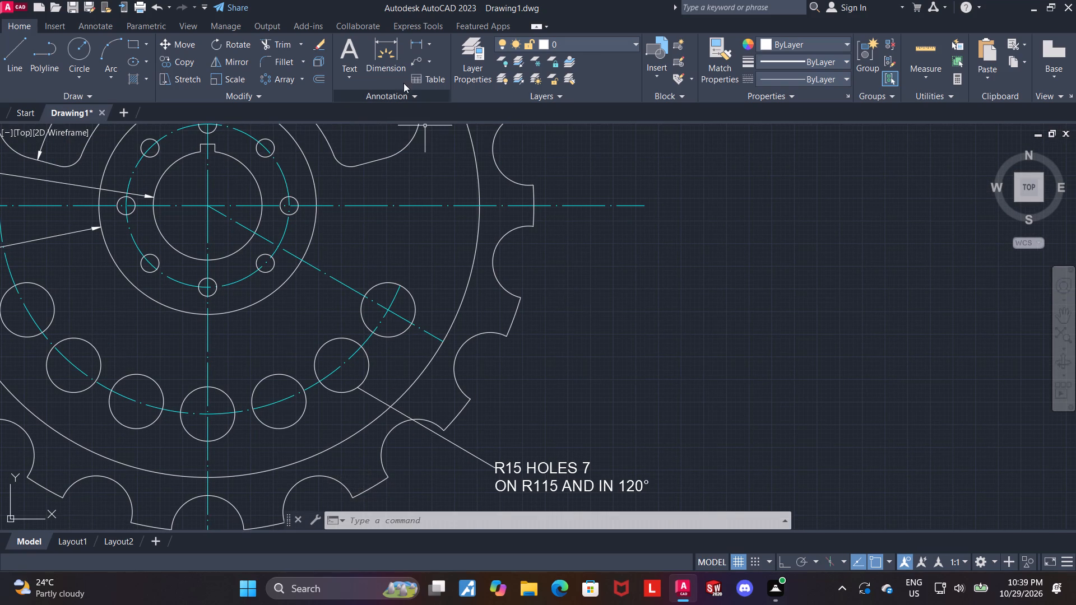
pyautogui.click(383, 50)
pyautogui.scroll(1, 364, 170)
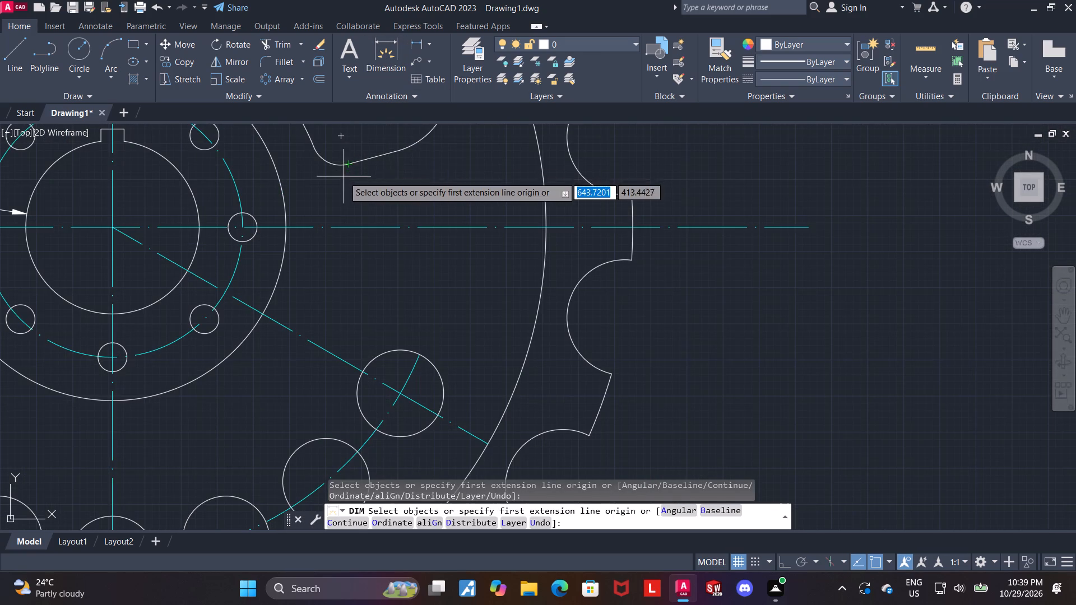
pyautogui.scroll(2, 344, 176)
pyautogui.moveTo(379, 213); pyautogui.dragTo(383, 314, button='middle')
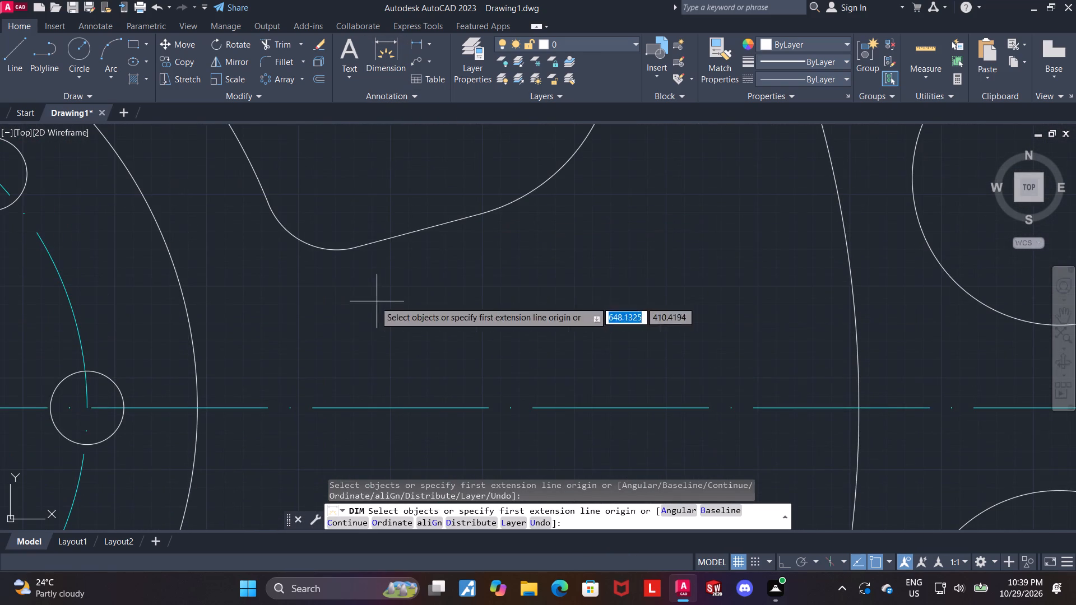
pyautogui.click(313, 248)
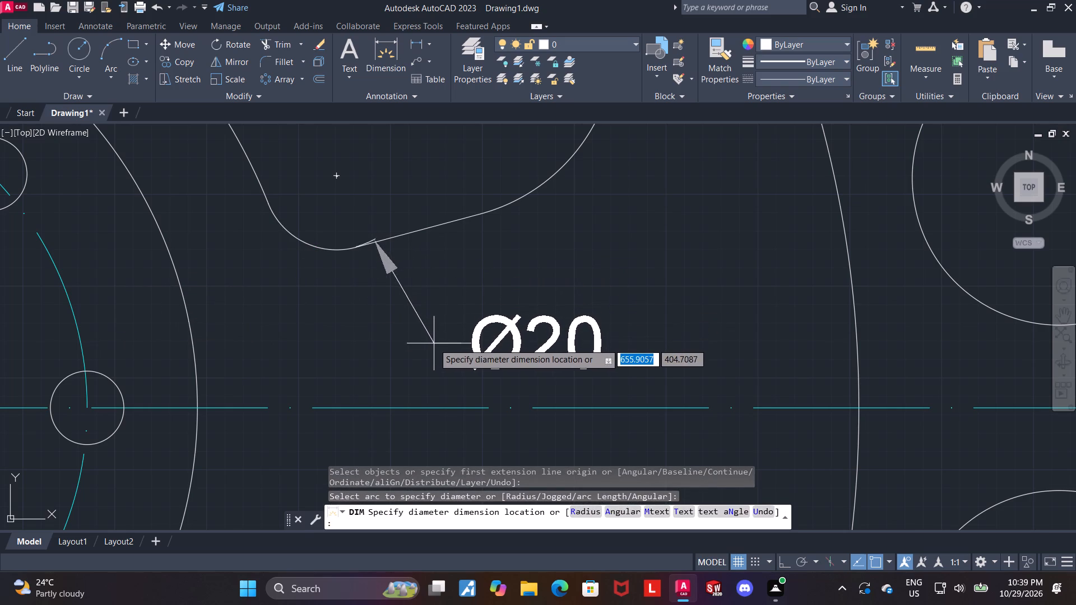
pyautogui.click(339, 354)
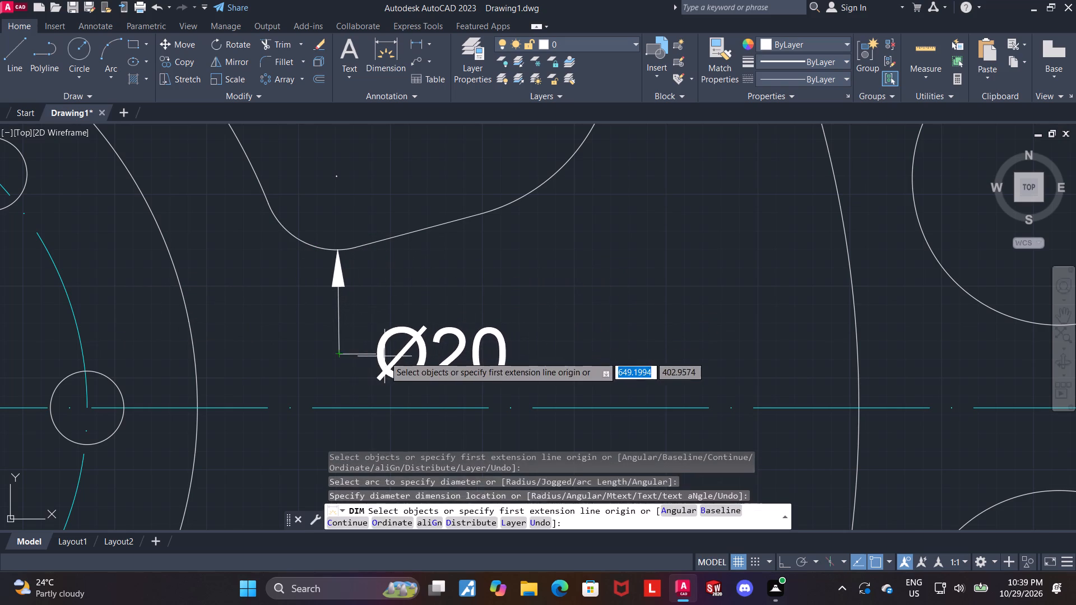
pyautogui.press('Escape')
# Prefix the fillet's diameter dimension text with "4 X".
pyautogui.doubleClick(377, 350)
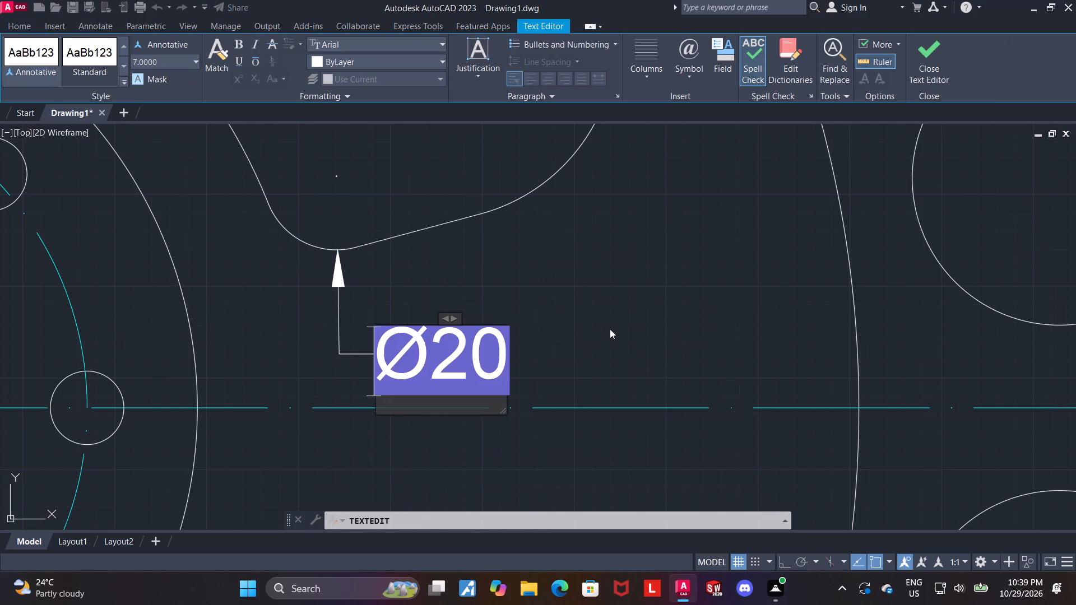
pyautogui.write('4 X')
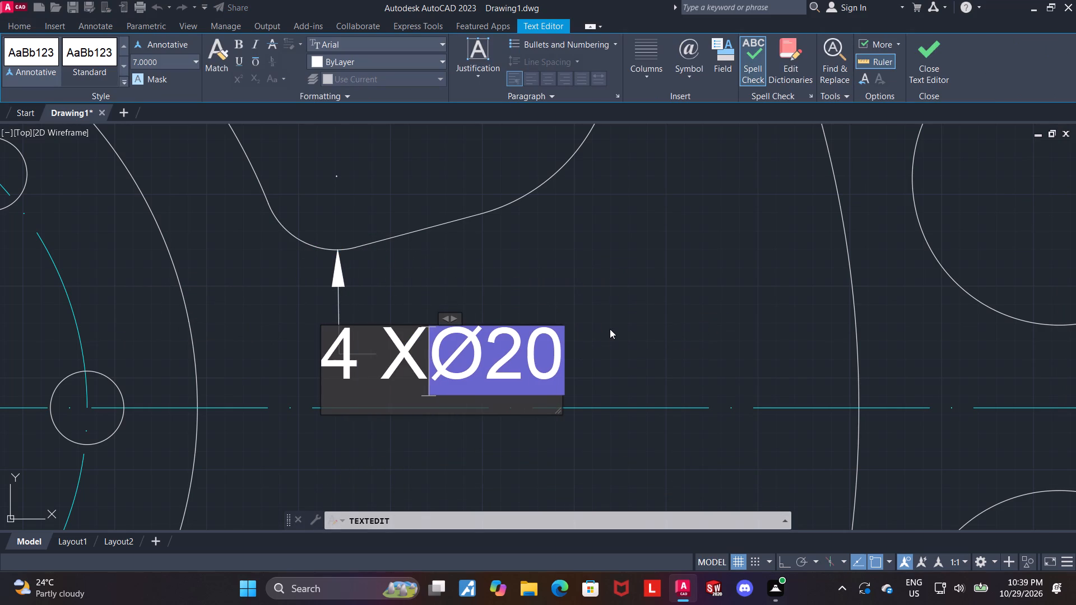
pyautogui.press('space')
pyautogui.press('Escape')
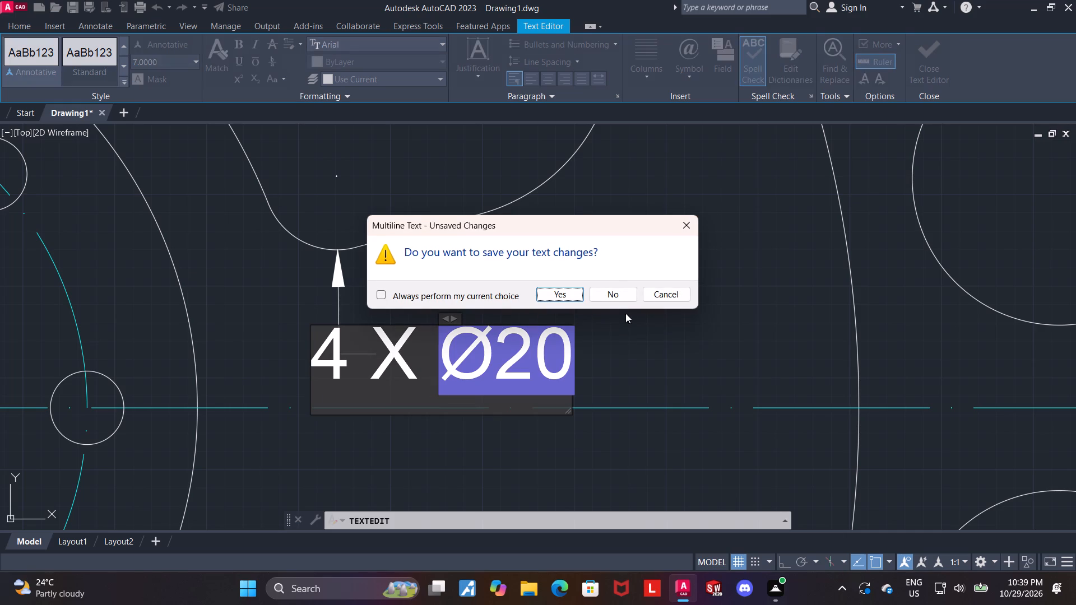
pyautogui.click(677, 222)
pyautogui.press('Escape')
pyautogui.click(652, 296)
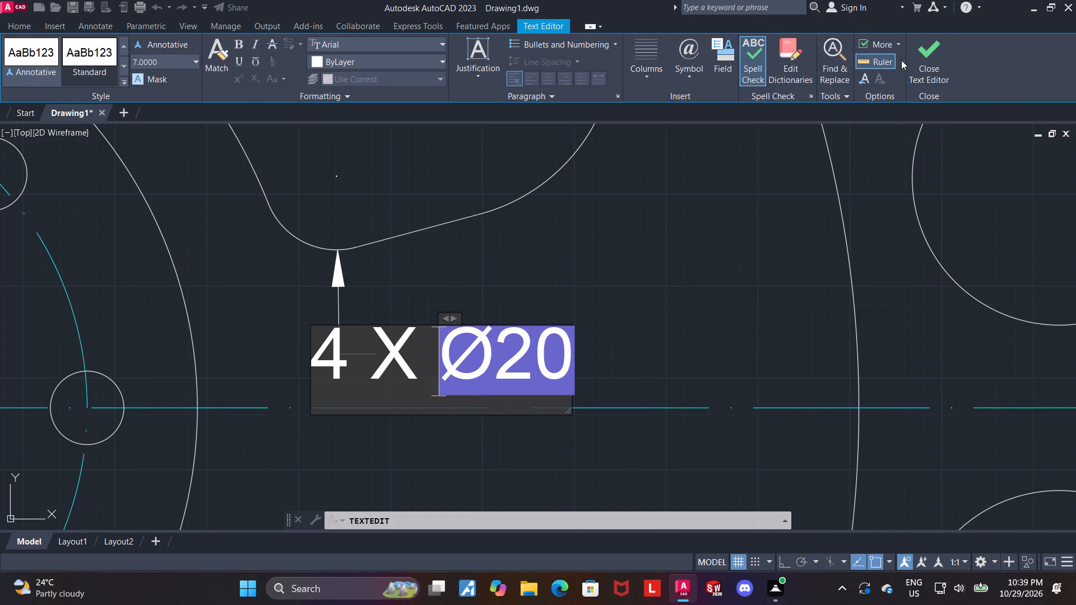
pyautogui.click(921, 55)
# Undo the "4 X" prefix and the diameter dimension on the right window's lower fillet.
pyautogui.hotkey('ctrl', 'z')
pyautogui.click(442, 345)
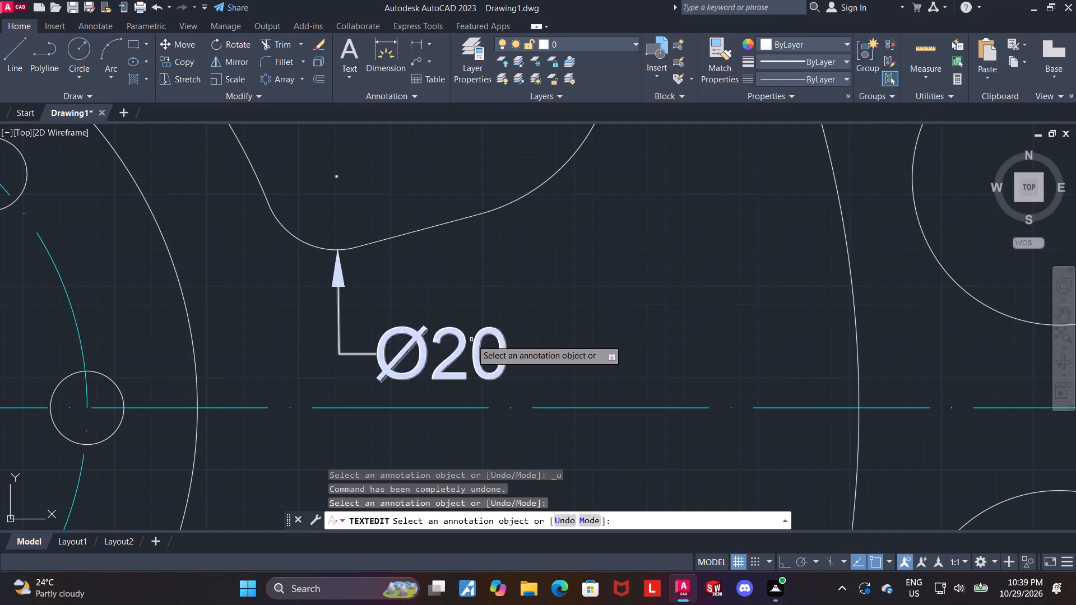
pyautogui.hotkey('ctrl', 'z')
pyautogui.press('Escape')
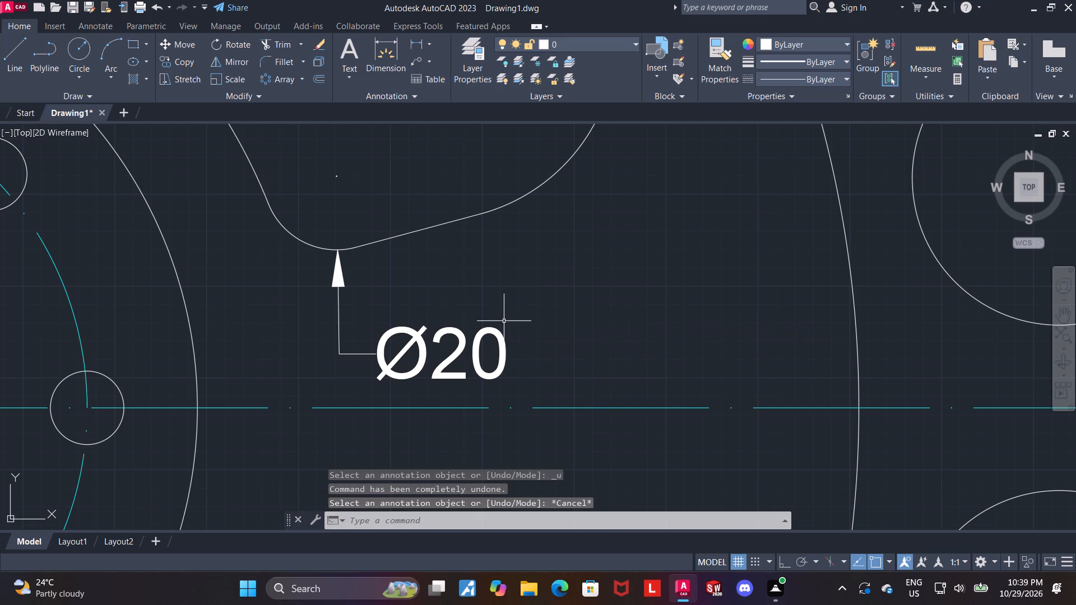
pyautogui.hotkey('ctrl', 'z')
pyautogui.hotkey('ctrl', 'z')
# Add a radius dimension to the small lower inner fillet of the right arc window, placing its text below the window.
pyautogui.moveTo(437, 289); pyautogui.dragTo(452, 363, button='middle')
pyautogui.scroll(1, 421, 280)
pyautogui.click(383, 54)
pyautogui.scroll(1, 349, 172)
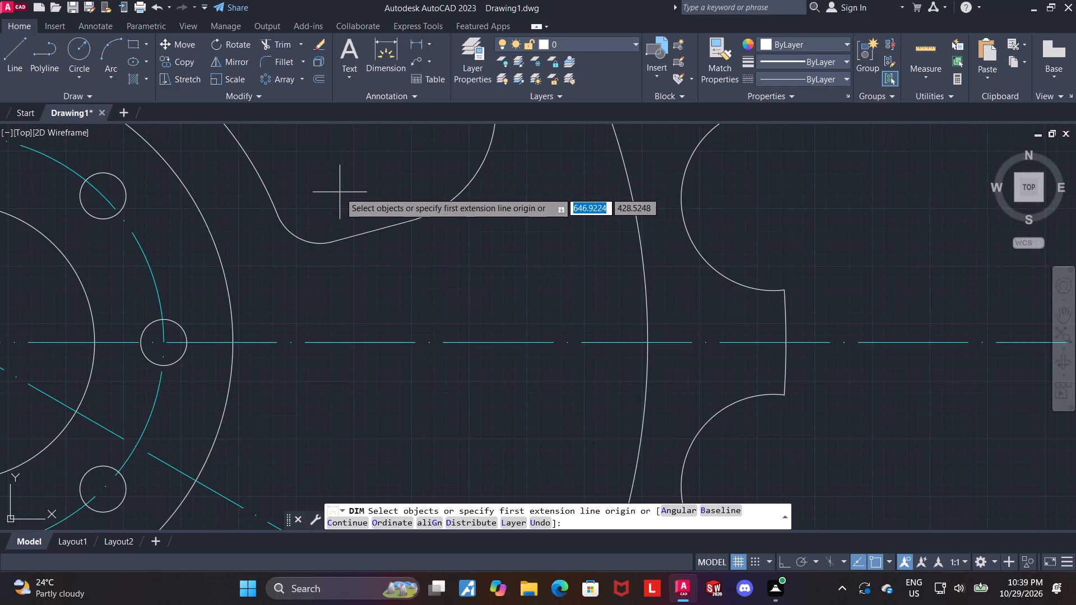
pyautogui.scroll(1, 340, 193)
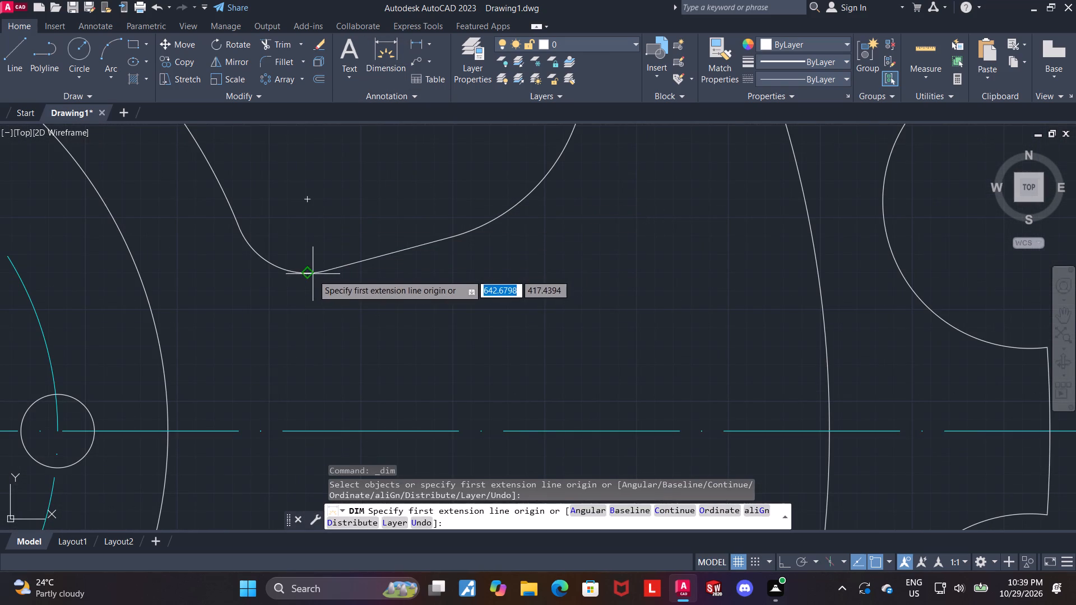
pyautogui.scroll(2, 314, 280)
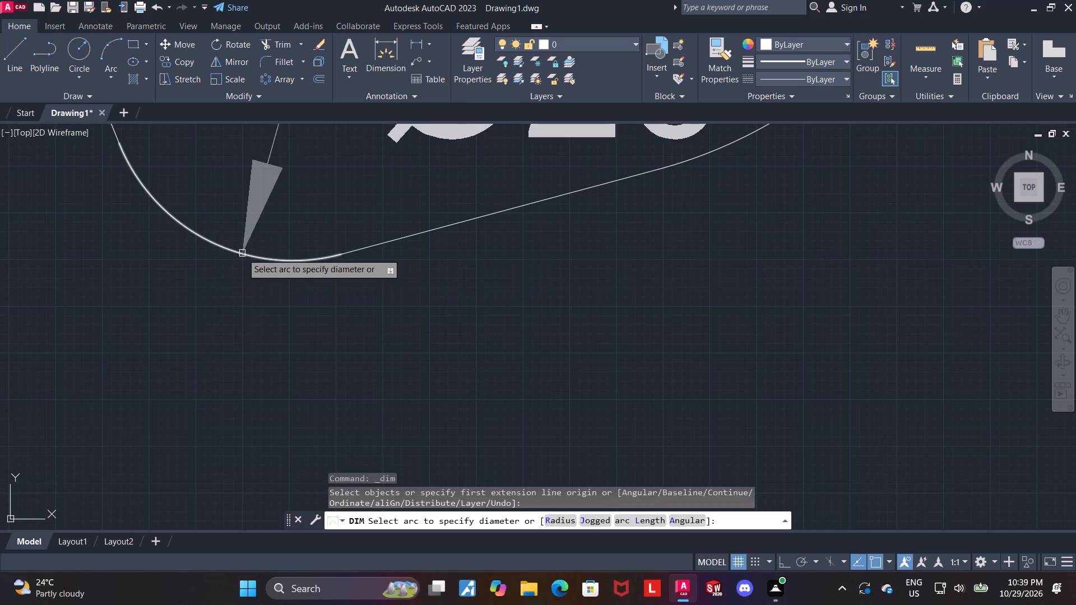
pyautogui.click(242, 253)
pyautogui.scroll(-2, 341, 337)
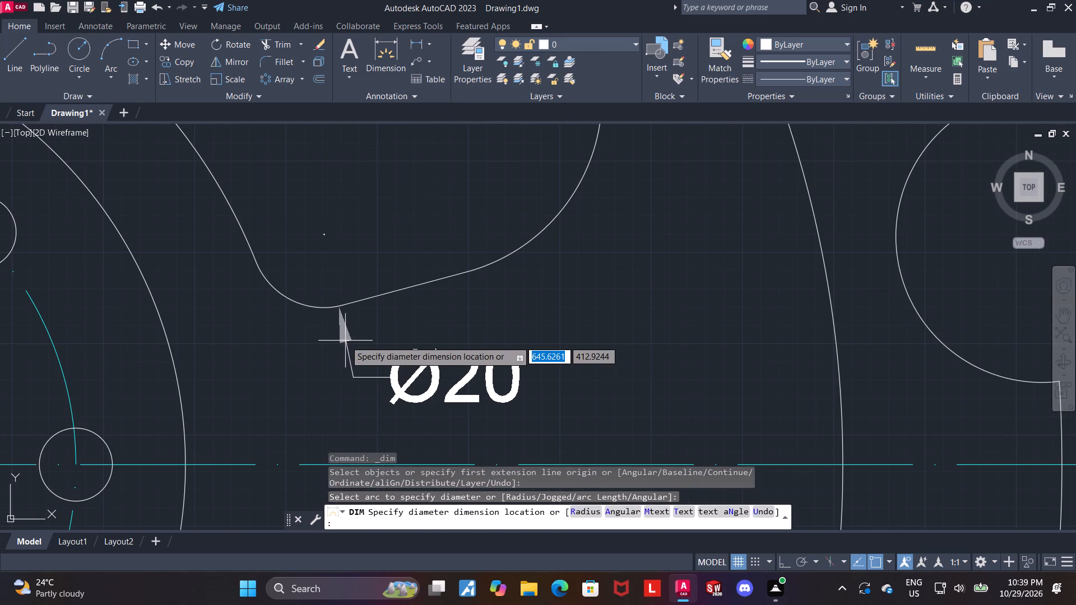
pyautogui.press('r')
pyautogui.press('Return')
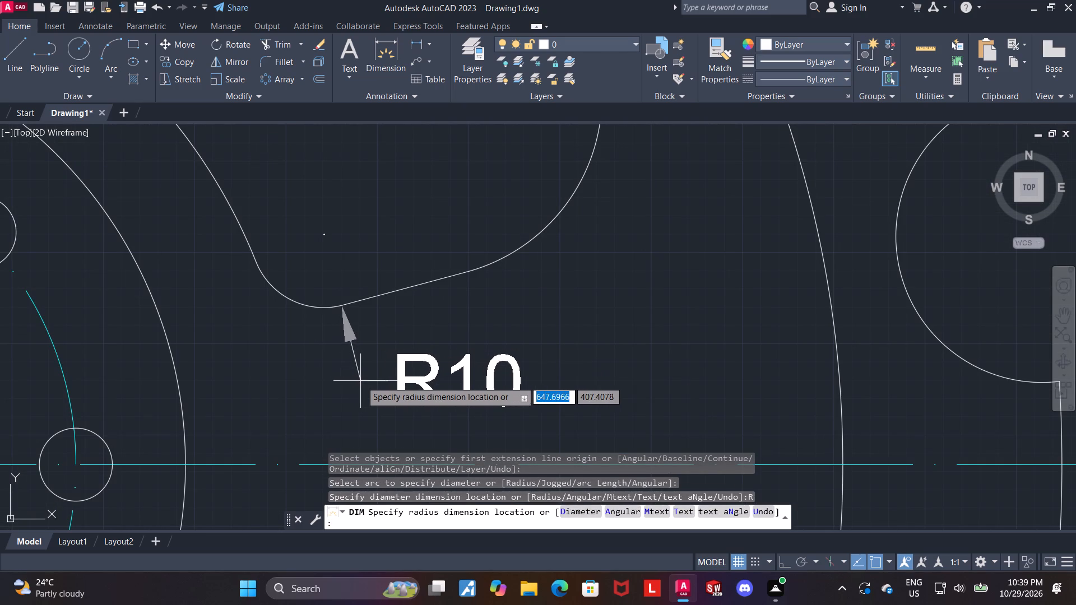
pyautogui.click(364, 401)
pyautogui.press('Escape')
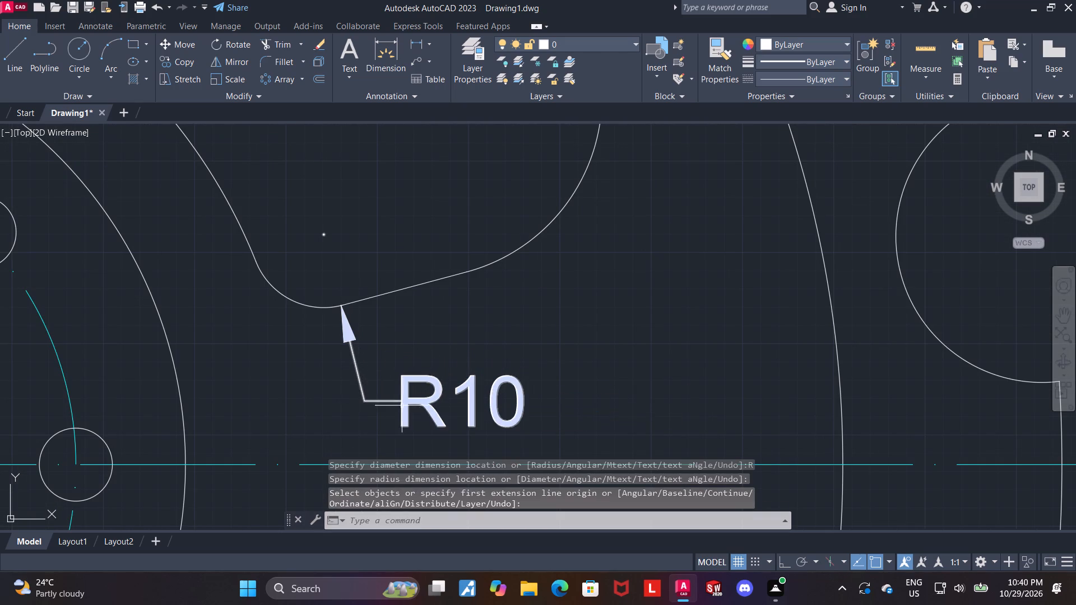
# Prefix the right window's lower fillet radius dimension with "4 X".
pyautogui.doubleClick(404, 403)
pyautogui.press('Escape')
pyautogui.doubleClick(414, 403)
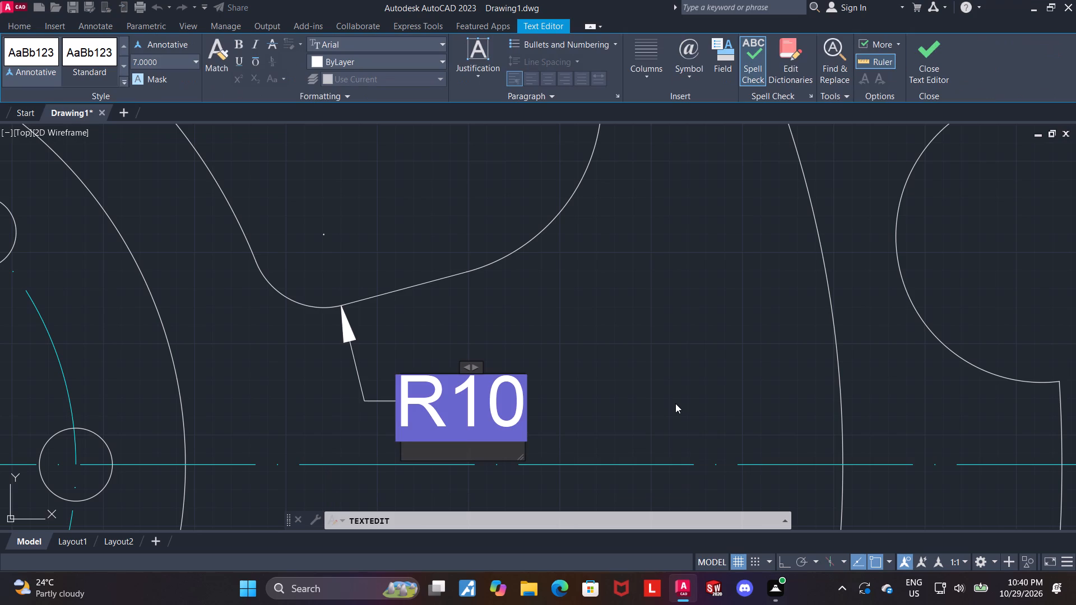
pyautogui.write('4 X')
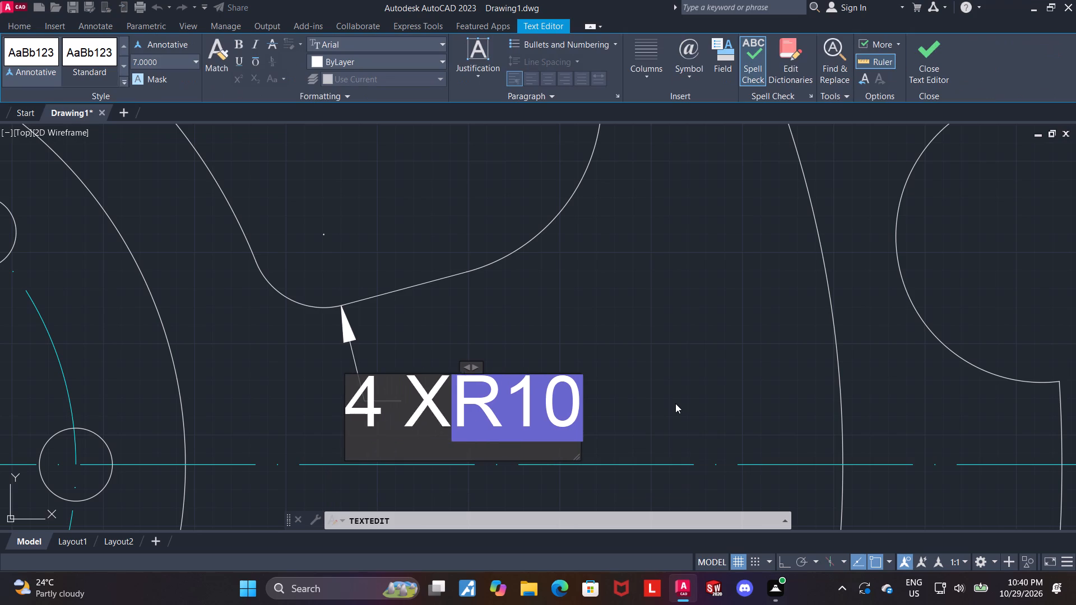
pyautogui.press('space')
pyautogui.click(935, 51)
# Examine the dimensions and notes across the whole part, including the large holes and lower rim, for missing annotations.
pyautogui.scroll(-2, 518, 366)
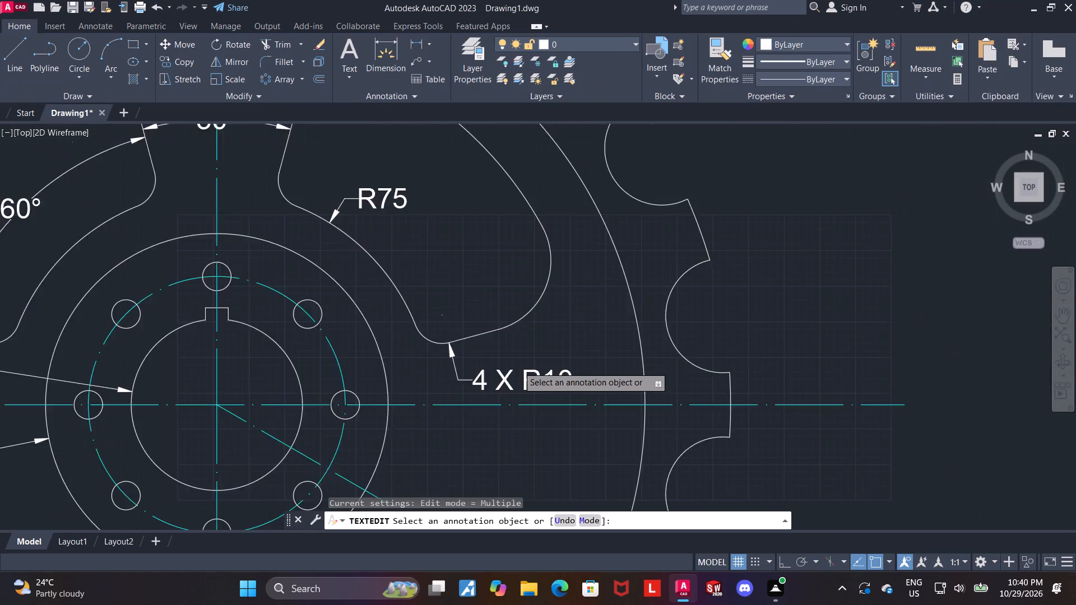
pyautogui.scroll(-3, 518, 366)
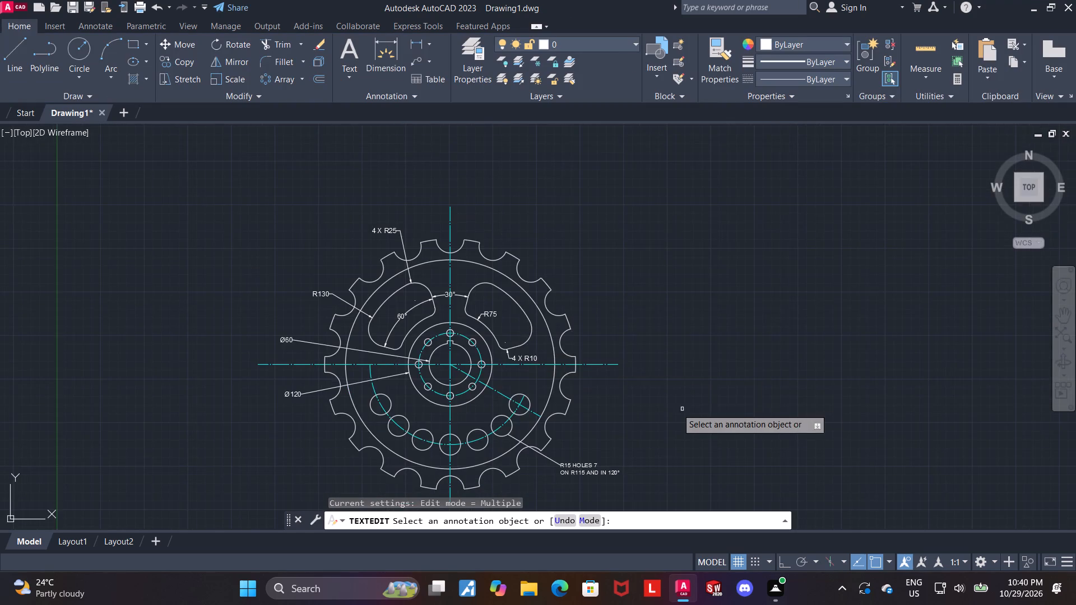
pyautogui.scroll(1, 660, 403)
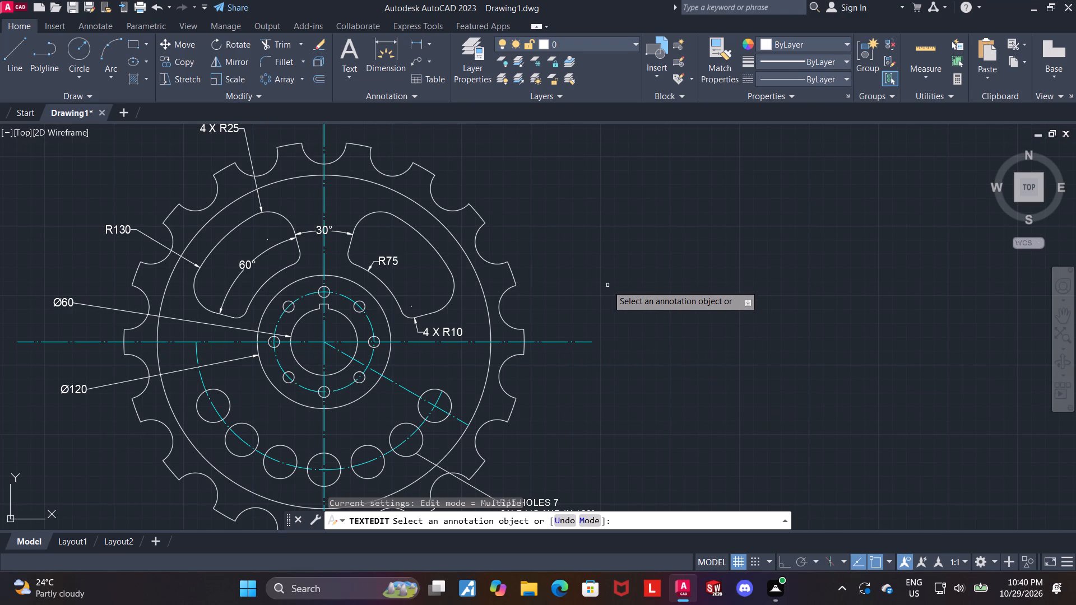
pyautogui.moveTo(585, 300); pyautogui.dragTo(606, 263, button='middle')
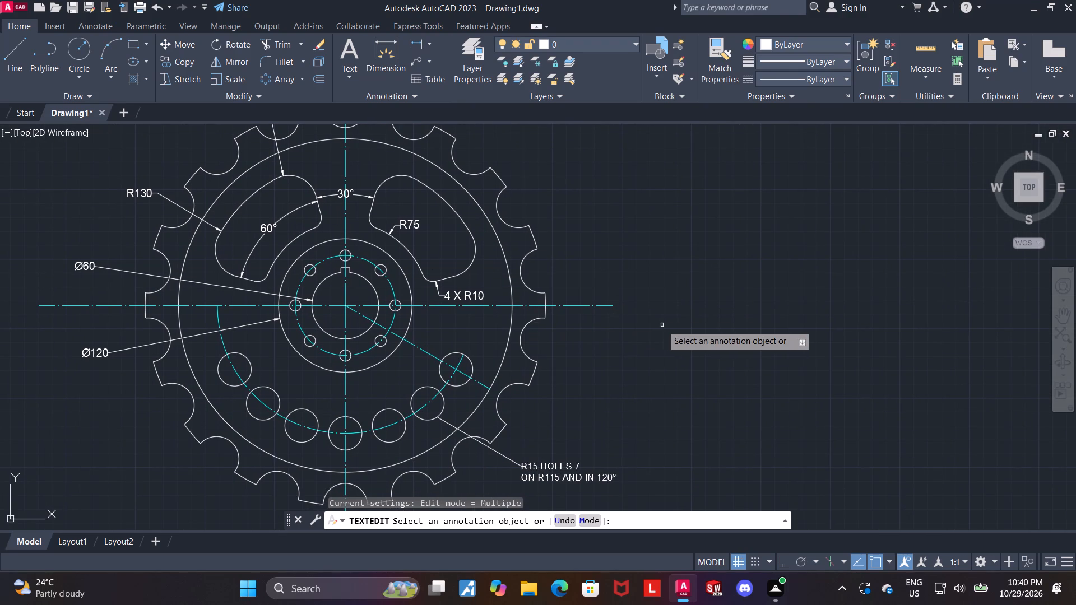
pyautogui.moveTo(652, 337); pyautogui.dragTo(684, 274, button='middle')
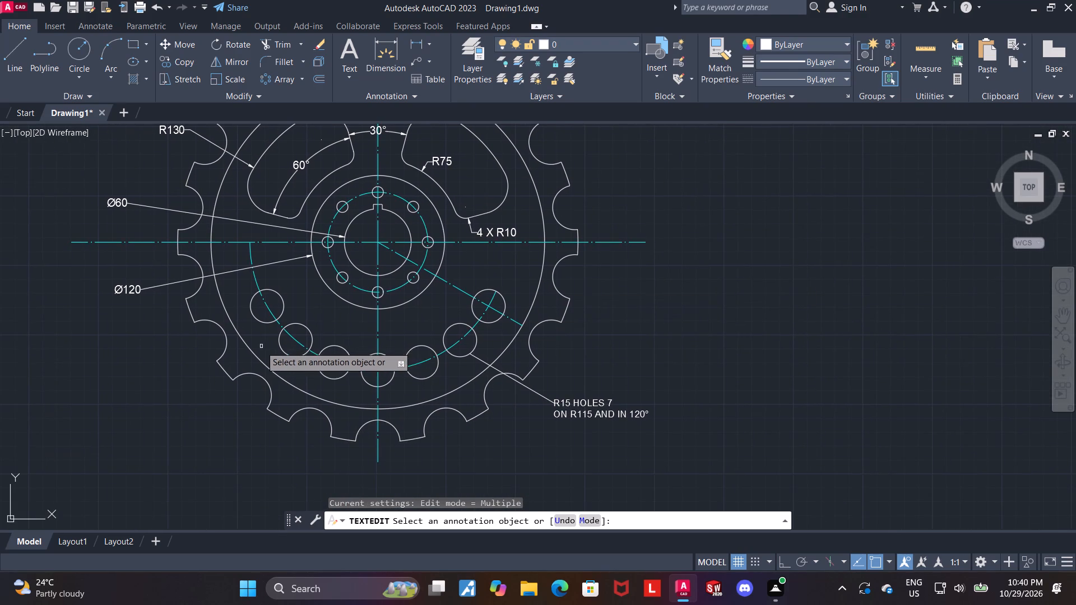
pyautogui.scroll(1, 260, 346)
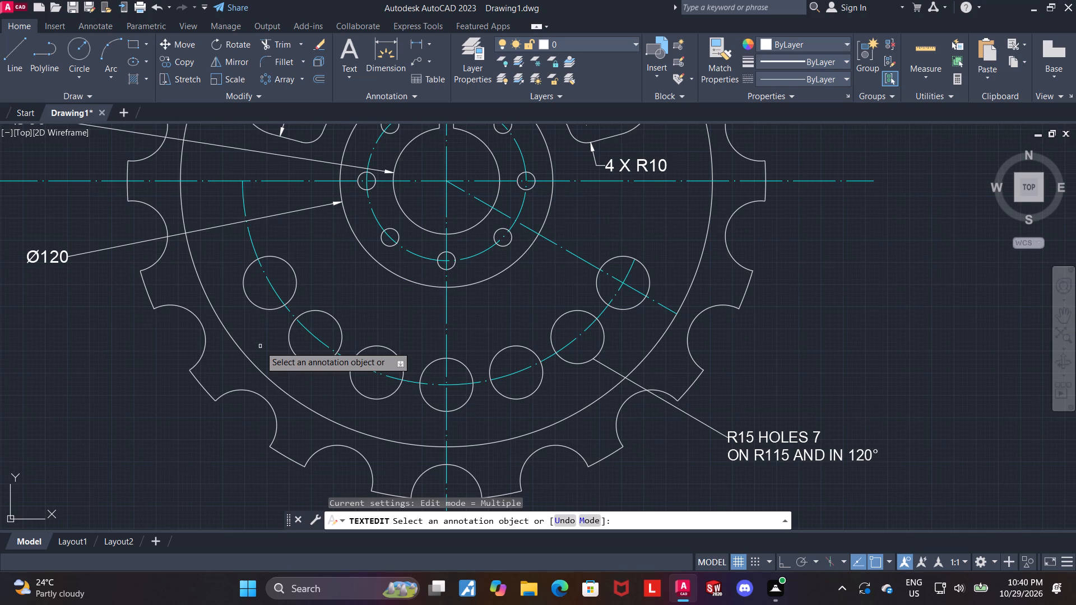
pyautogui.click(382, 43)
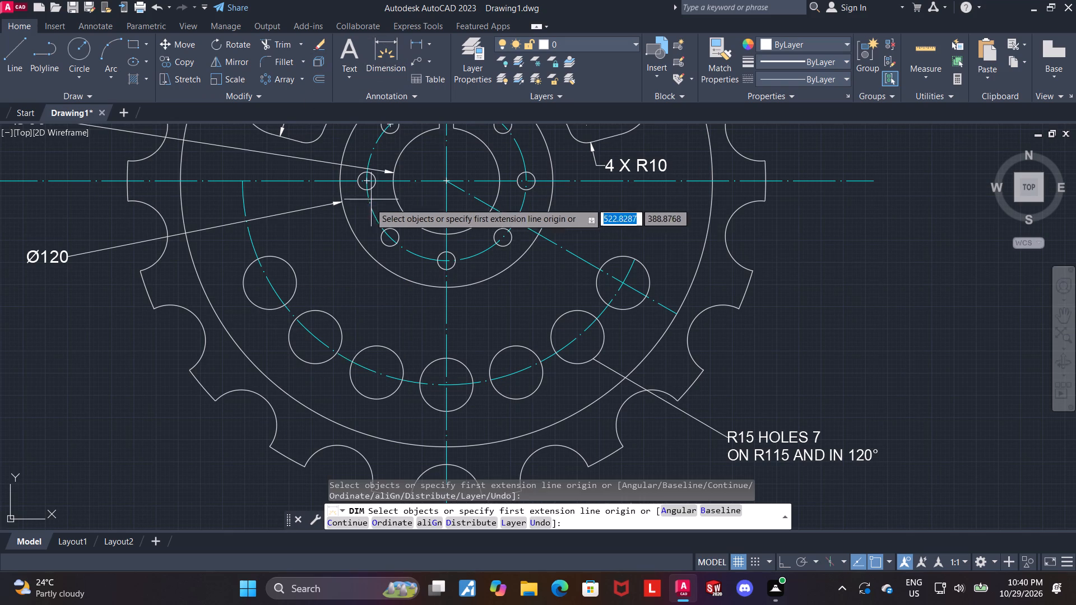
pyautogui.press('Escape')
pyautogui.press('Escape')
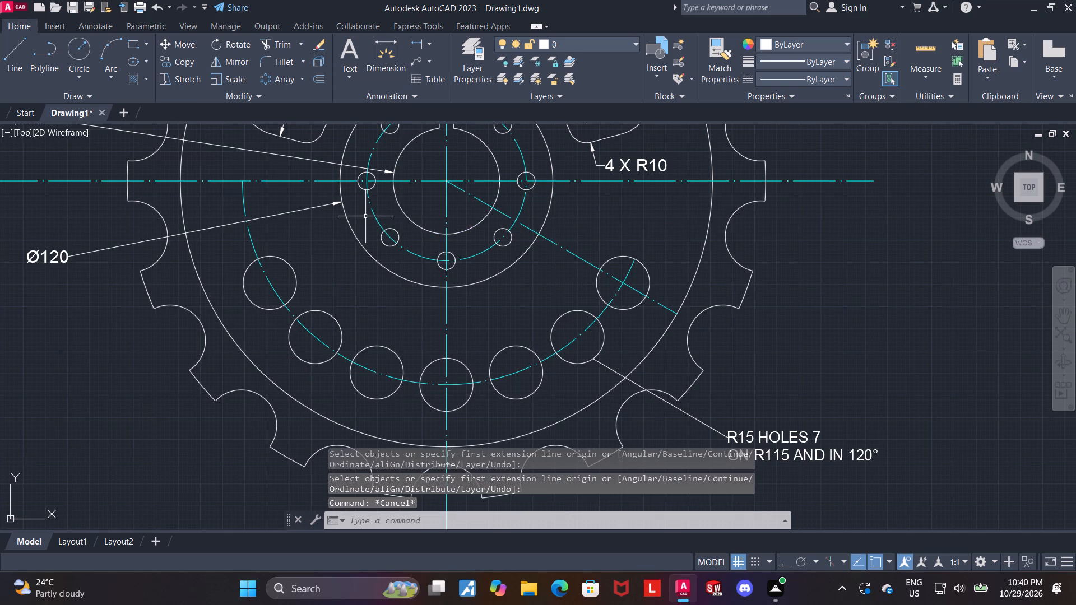
# Add a diameter dimension to the large circle just inside the notched rim, placing its text outside the part's right side.
pyautogui.scroll(-1, 547, 222)
pyautogui.moveTo(666, 190); pyautogui.dragTo(544, 360, button='middle')
pyautogui.scroll(1, 635, 310)
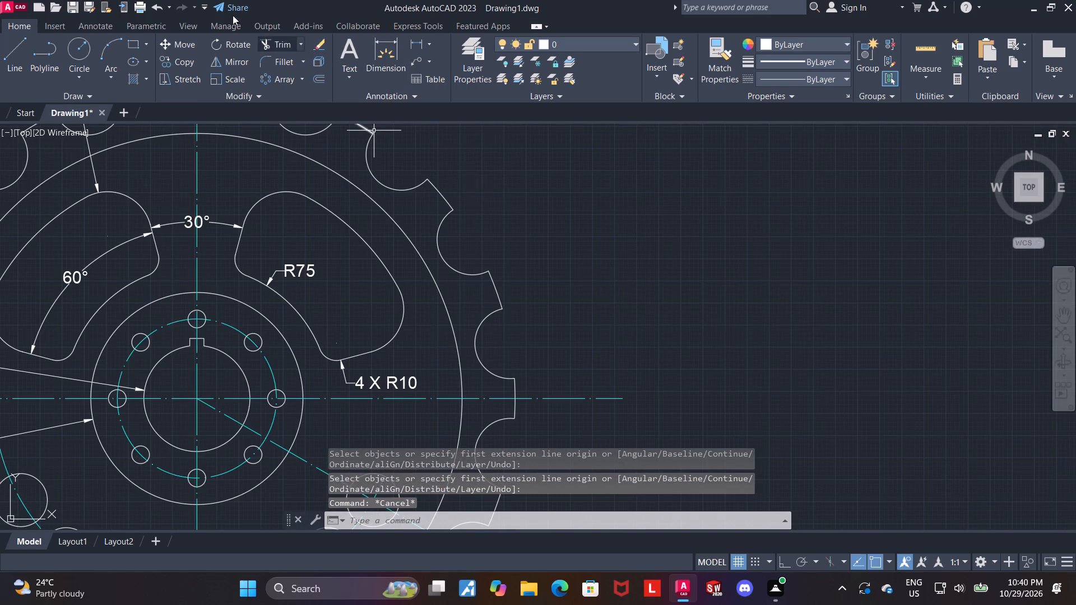
pyautogui.click(375, 56)
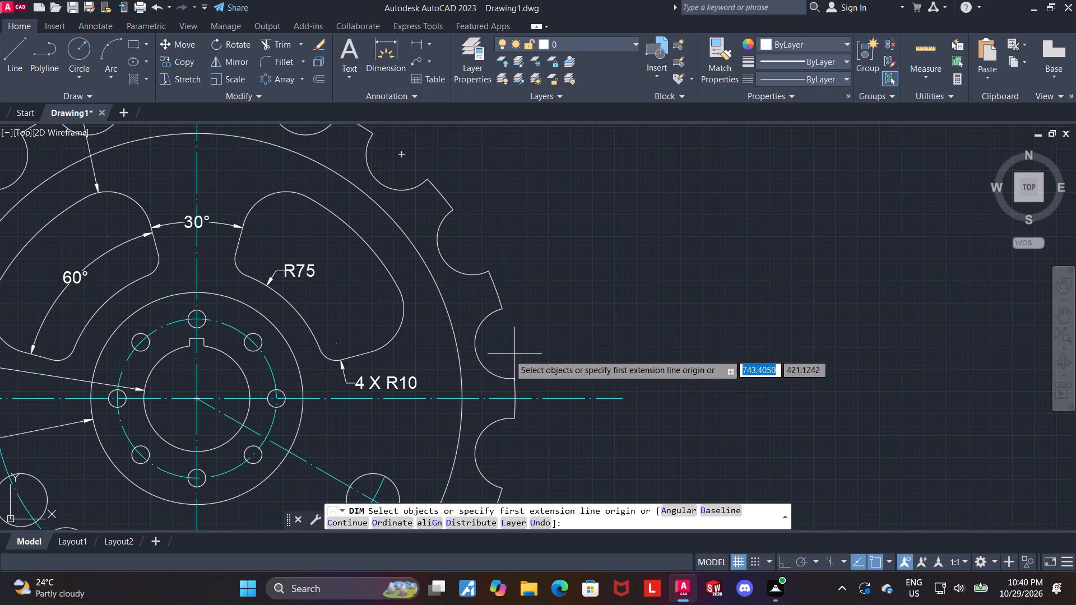
pyautogui.click(453, 318)
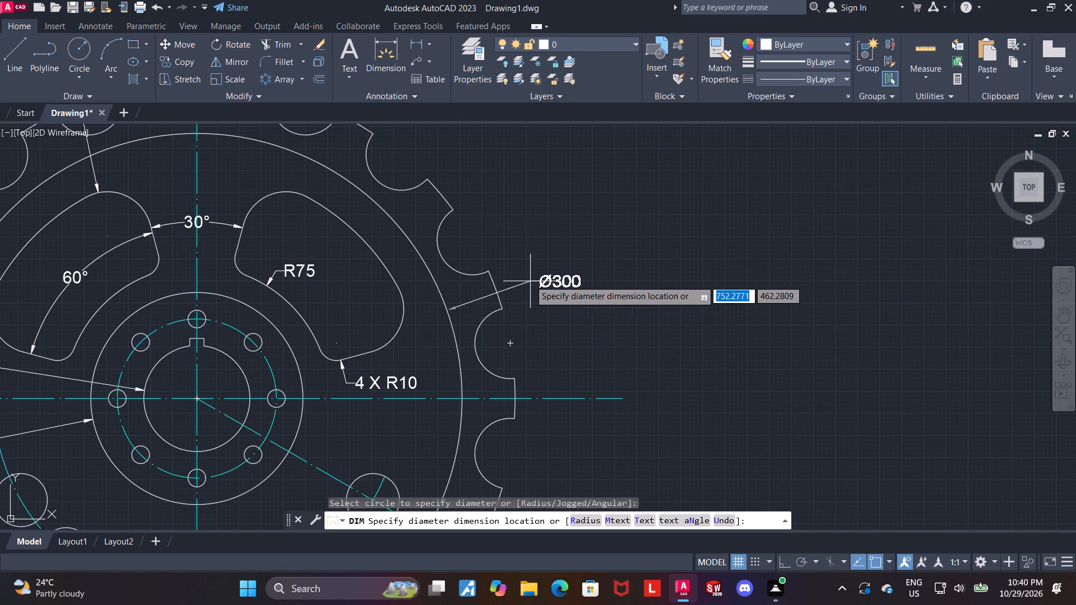
pyautogui.click(558, 325)
pyautogui.press('Escape')
# Add an angular dimension between the slanted centerline through the end large hole and the horizontal centerline, placed outside the right rim.
pyautogui.scroll(-1, 689, 338)
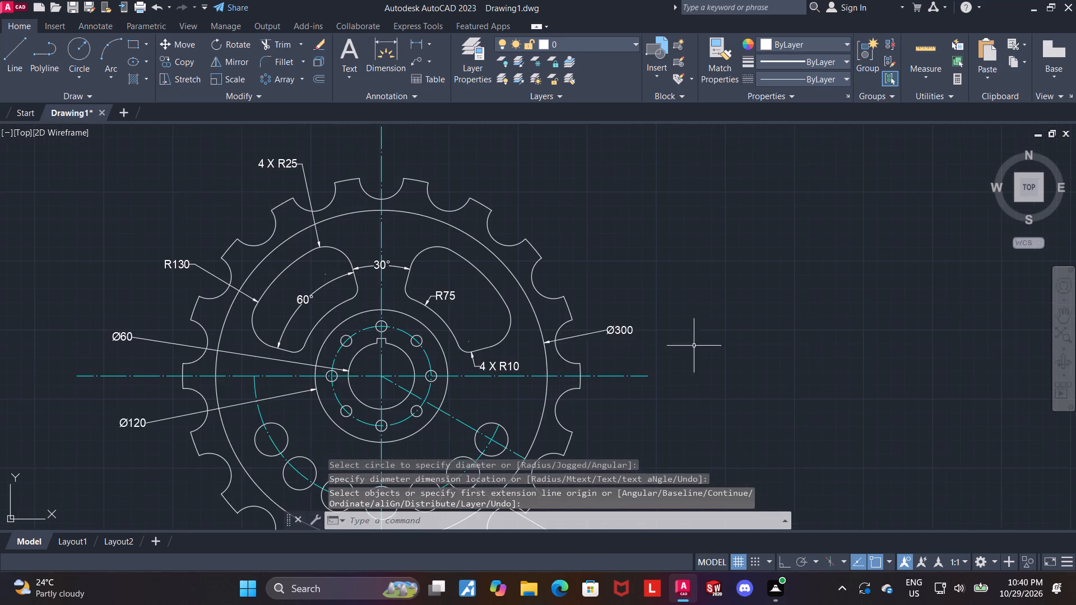
pyautogui.moveTo(694, 346); pyautogui.dragTo(668, 282, button='middle')
pyautogui.scroll(1, 623, 398)
pyautogui.click(400, 49)
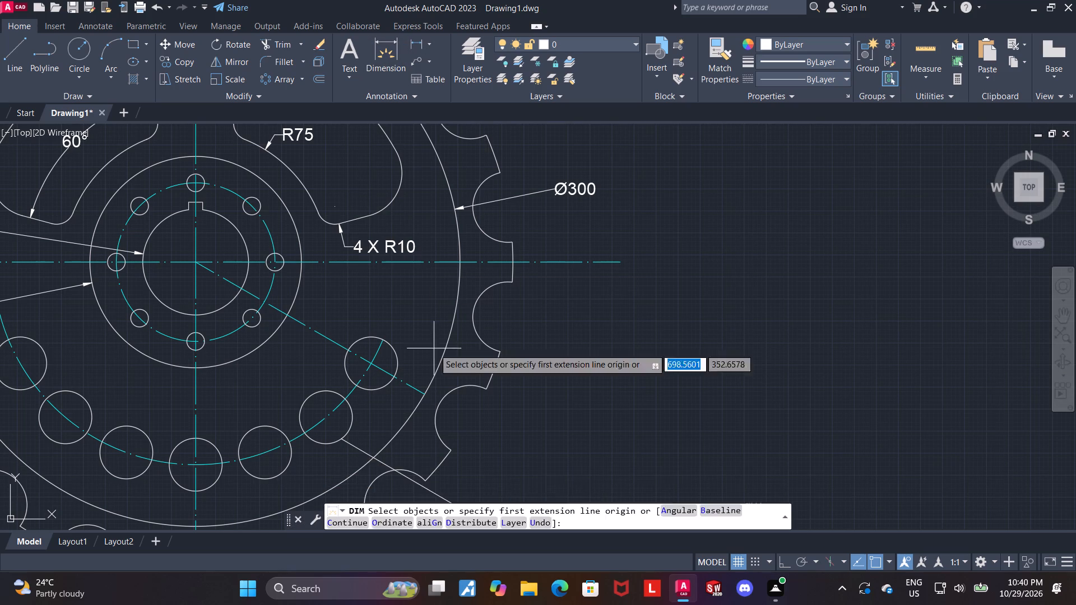
pyautogui.click(412, 388)
pyautogui.click(439, 263)
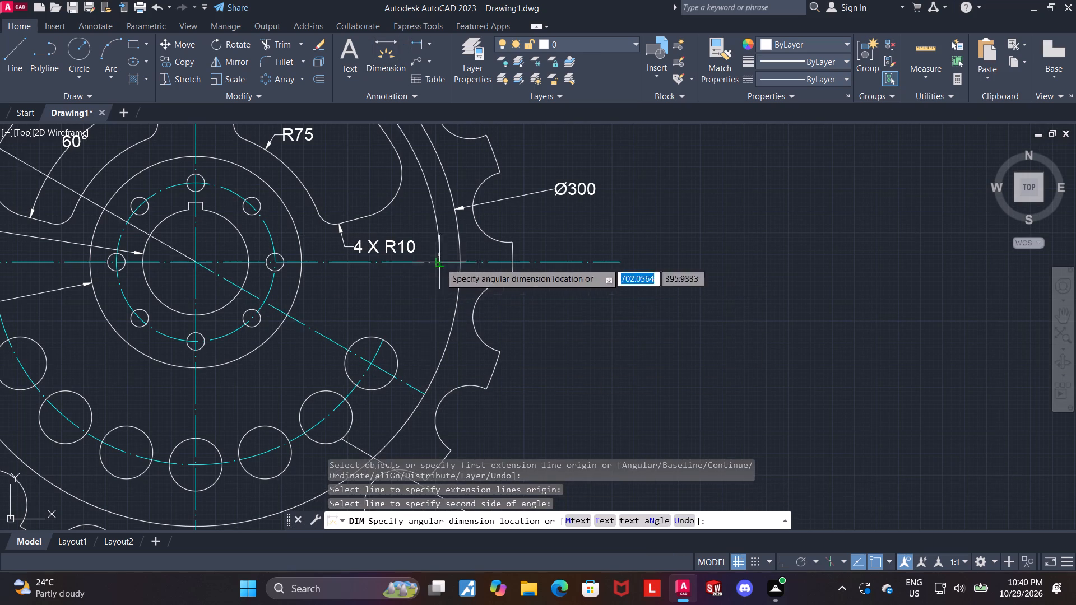
pyautogui.click(550, 339)
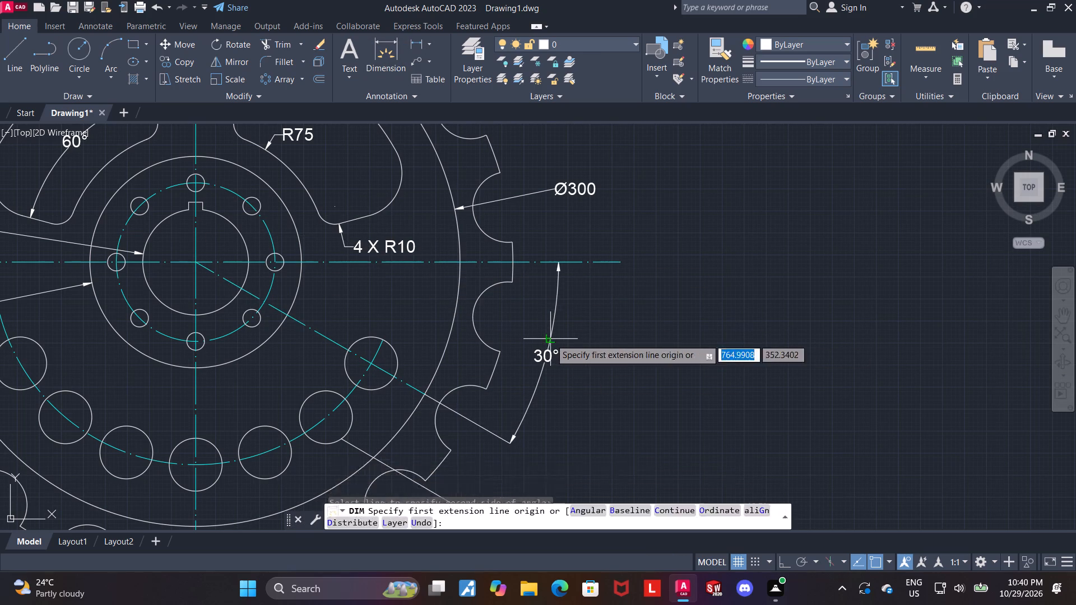
pyautogui.press('Escape')
# Examine the annotations across the whole part for features that still lack a dimension or note.
pyautogui.scroll(-2, 627, 338)
pyautogui.moveTo(686, 357); pyautogui.dragTo(646, 327, button='middle')
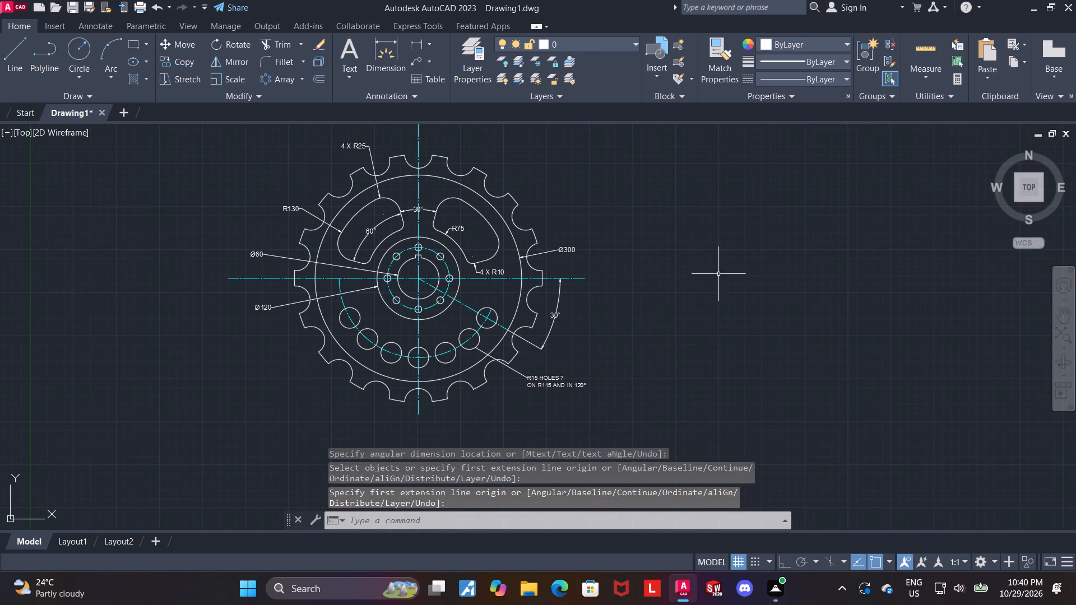
pyautogui.moveTo(705, 273); pyautogui.dragTo(731, 334, button='middle')
pyautogui.scroll(1, 567, 317)
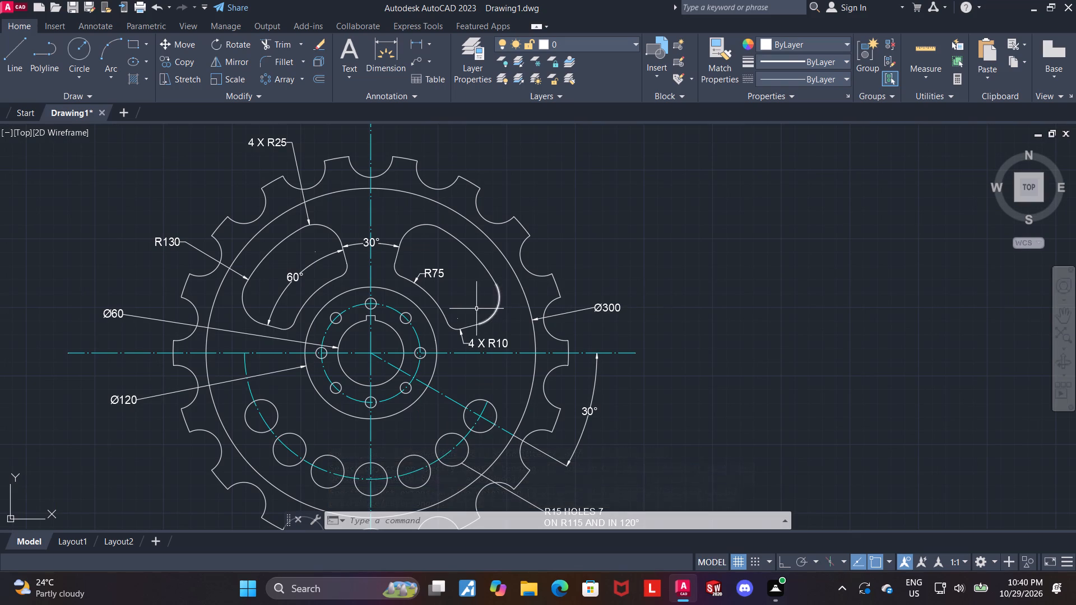
pyautogui.scroll(1, 476, 309)
pyautogui.scroll(-1, 476, 309)
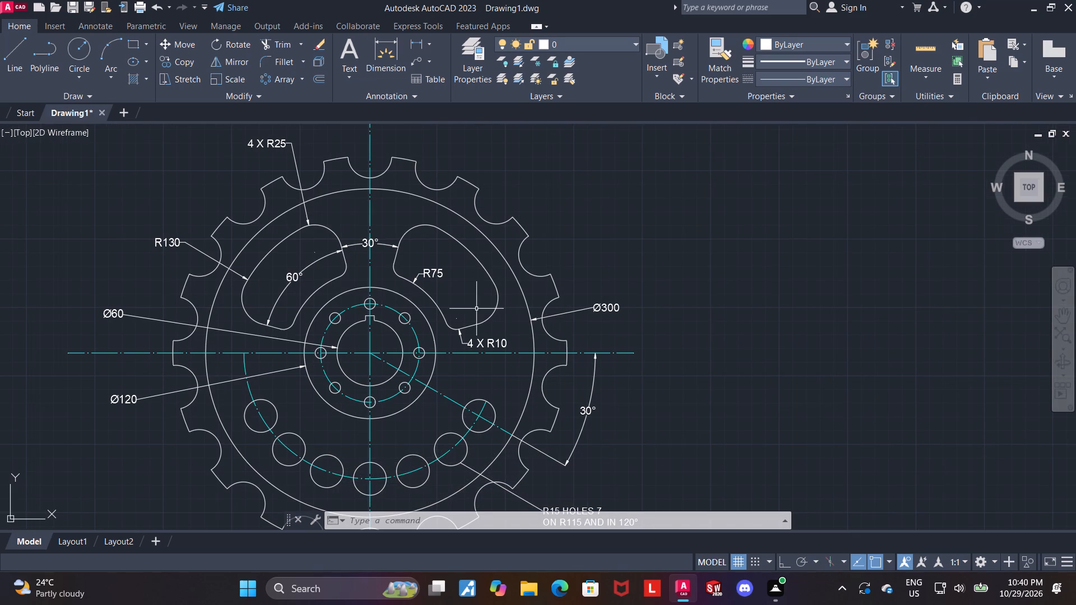
pyautogui.scroll(-1, 476, 309)
pyautogui.moveTo(619, 262); pyautogui.dragTo(624, 297, button='middle')
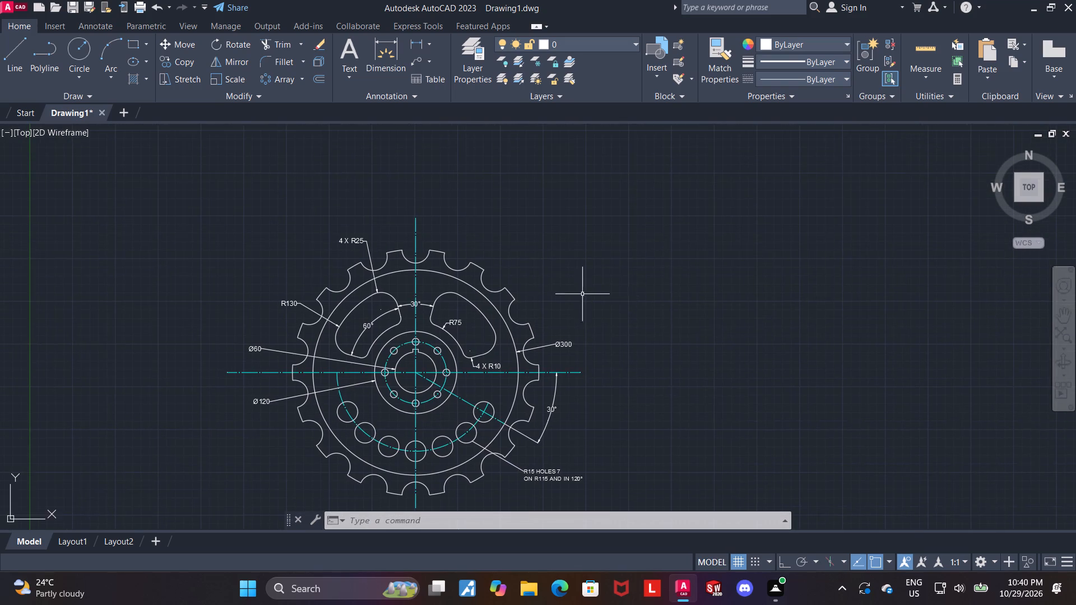
# Place a multileader from an upper-right rim notch to a landing above and outside the rim, with note text height 5.
pyautogui.scroll(1, 518, 271)
pyautogui.moveTo(528, 281); pyautogui.dragTo(522, 296, button='middle')
pyautogui.scroll(1, 511, 285)
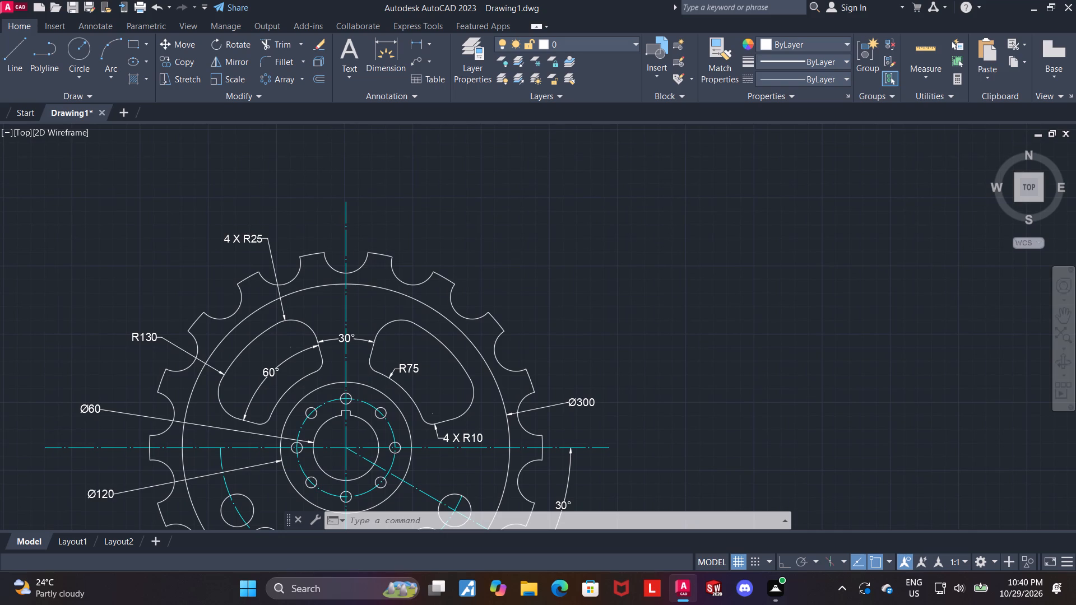
pyautogui.click(410, 60)
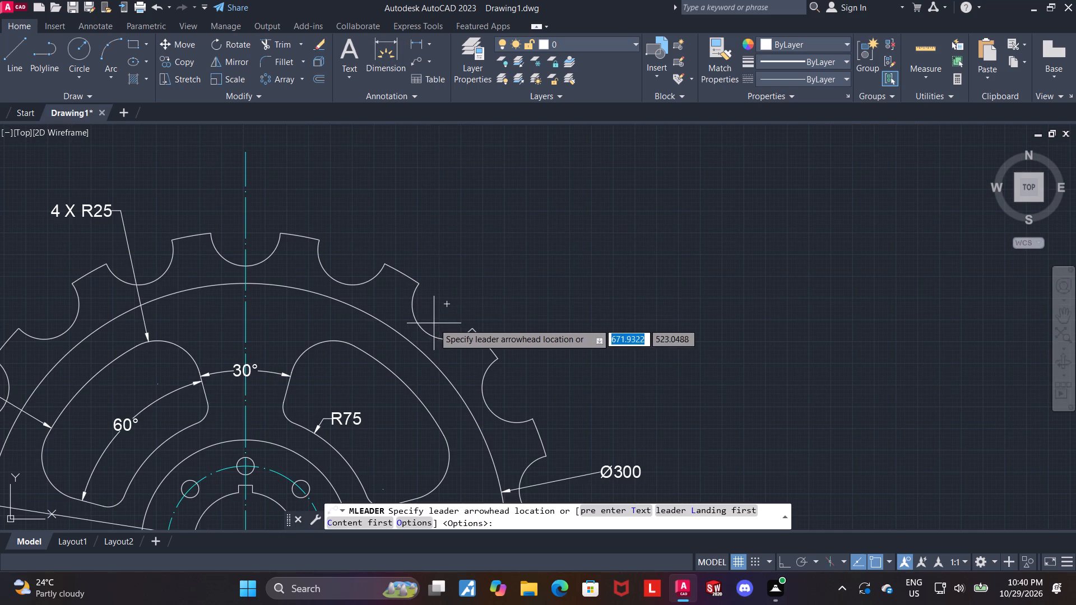
pyautogui.click(442, 336)
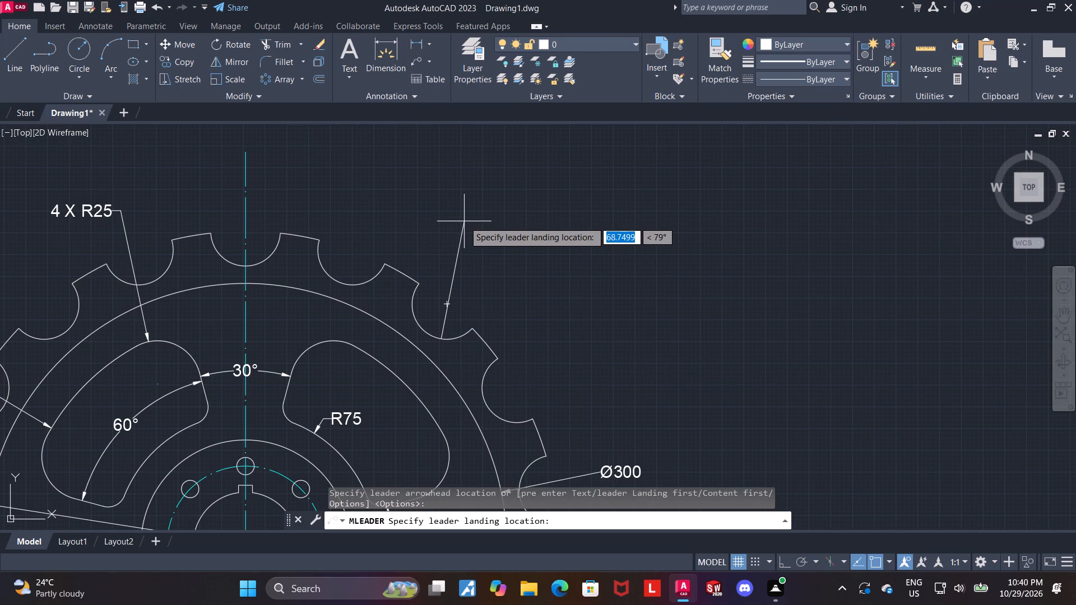
pyautogui.click(475, 210)
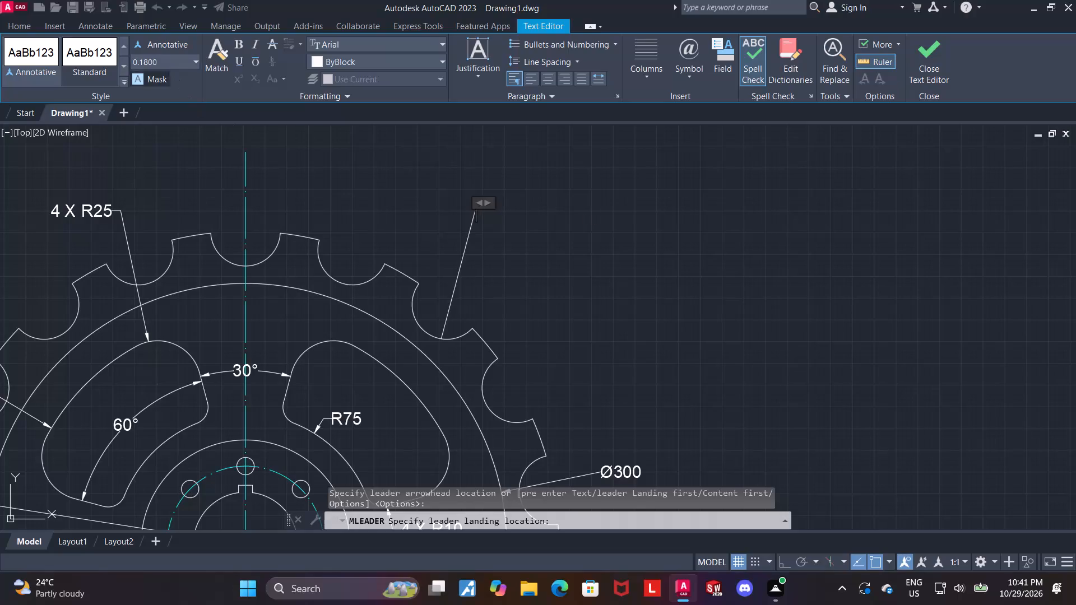
pyautogui.moveTo(162, 59); pyautogui.dragTo(19, 59)
pyautogui.press('5')
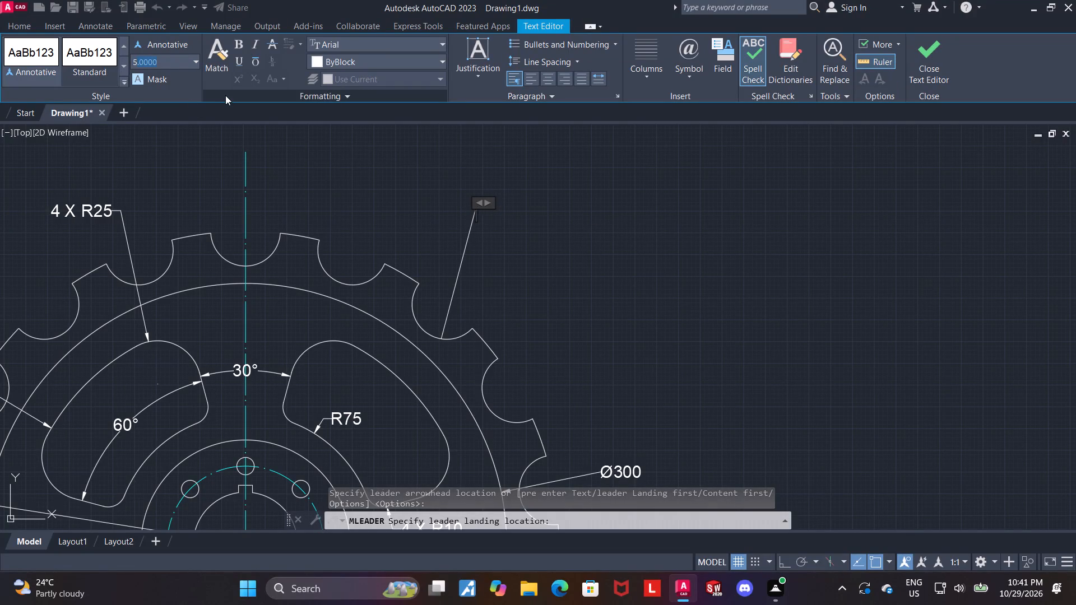
pyautogui.press('Return')
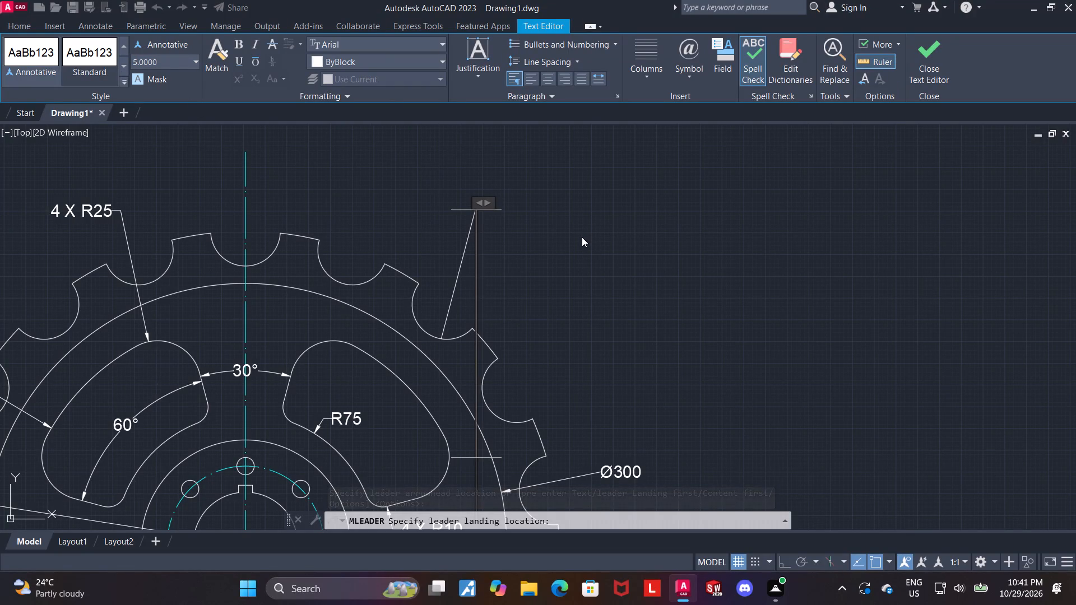
# Enter "18 X R20 TEETH EQUALLY" as the first line of the rim notch note.
pyautogui.write('18')
pyautogui.press('space')
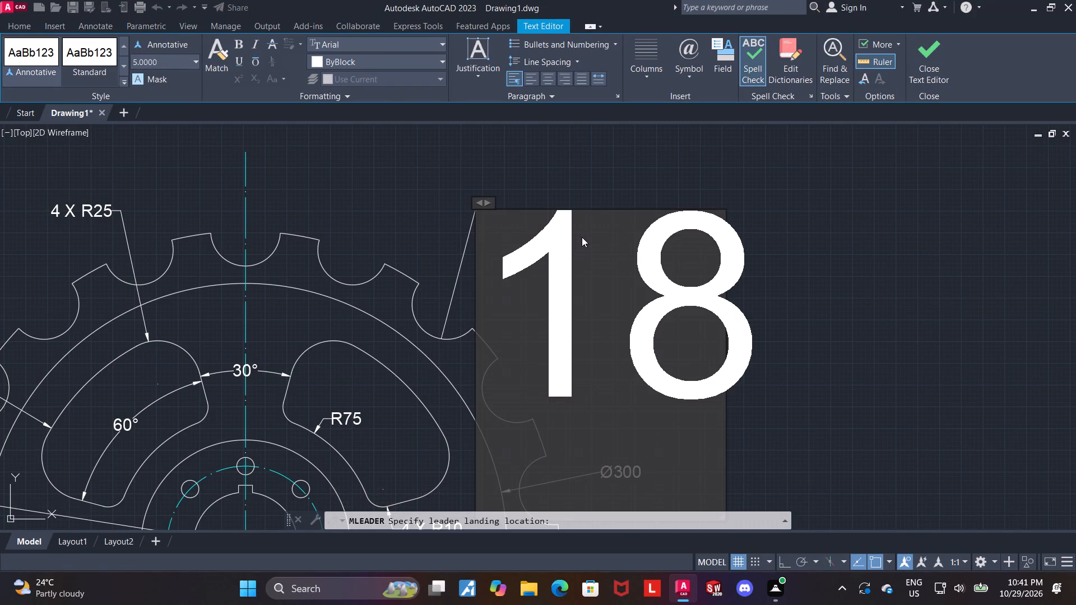
pyautogui.press('x')
pyautogui.press('BackSpace')
pyautogui.write('X')
pyautogui.press('space')
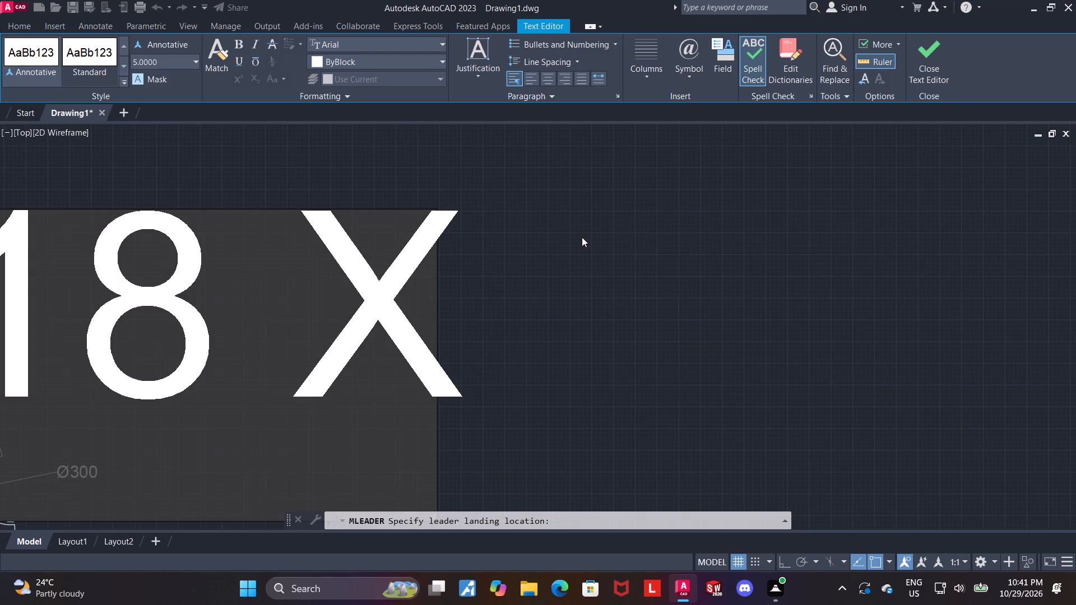
pyautogui.press('r')
pyautogui.write('20')
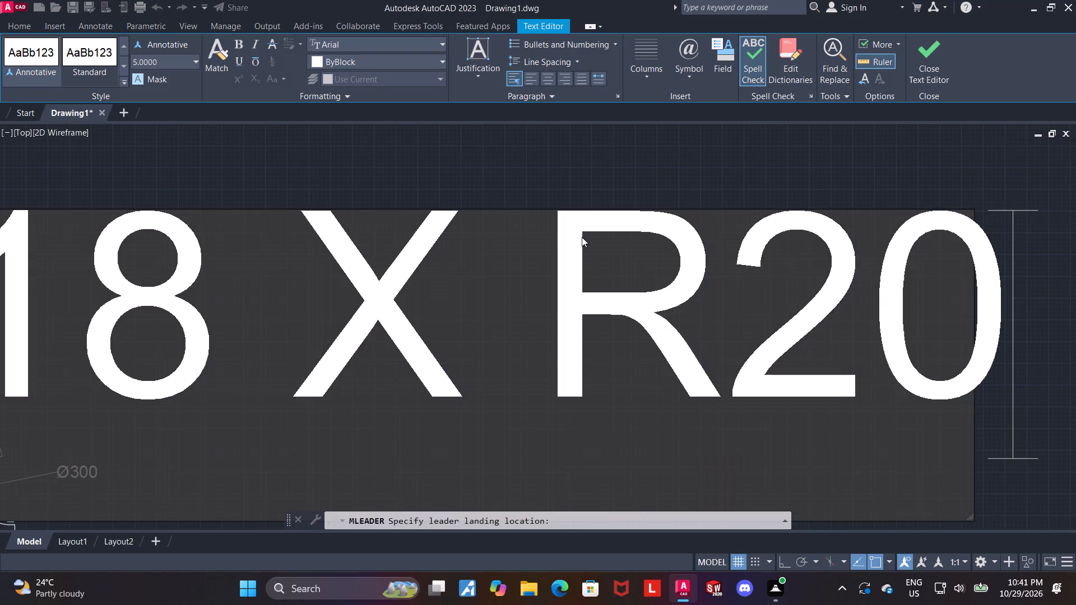
pyautogui.press('space')
pyautogui.write('TEETH')
pyautogui.press('space')
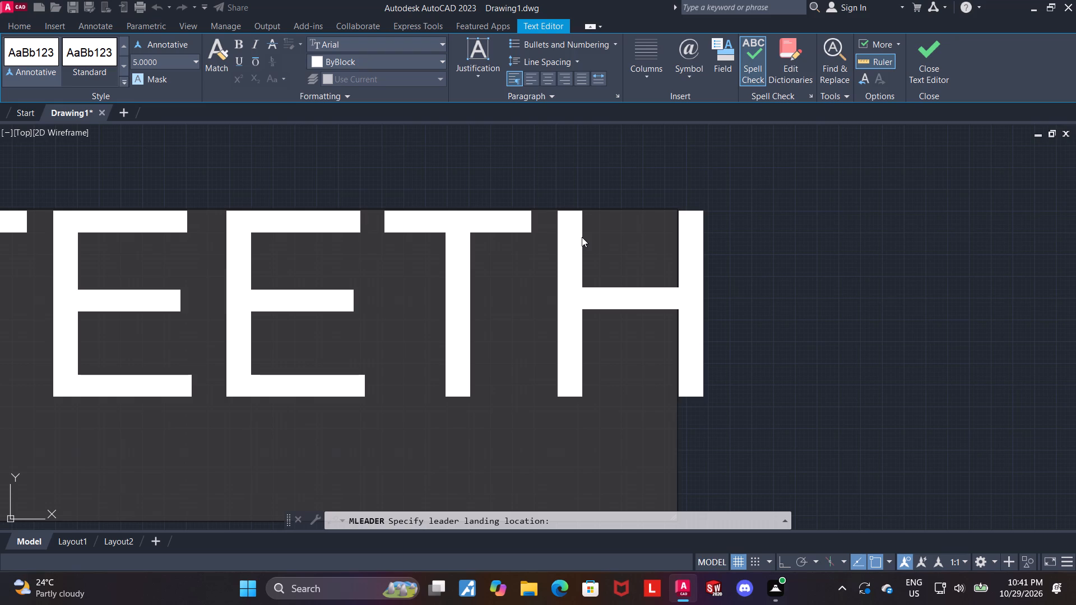
pyautogui.write('EQUALLY')
pyautogui.press('space')
pyautogui.press('Return')
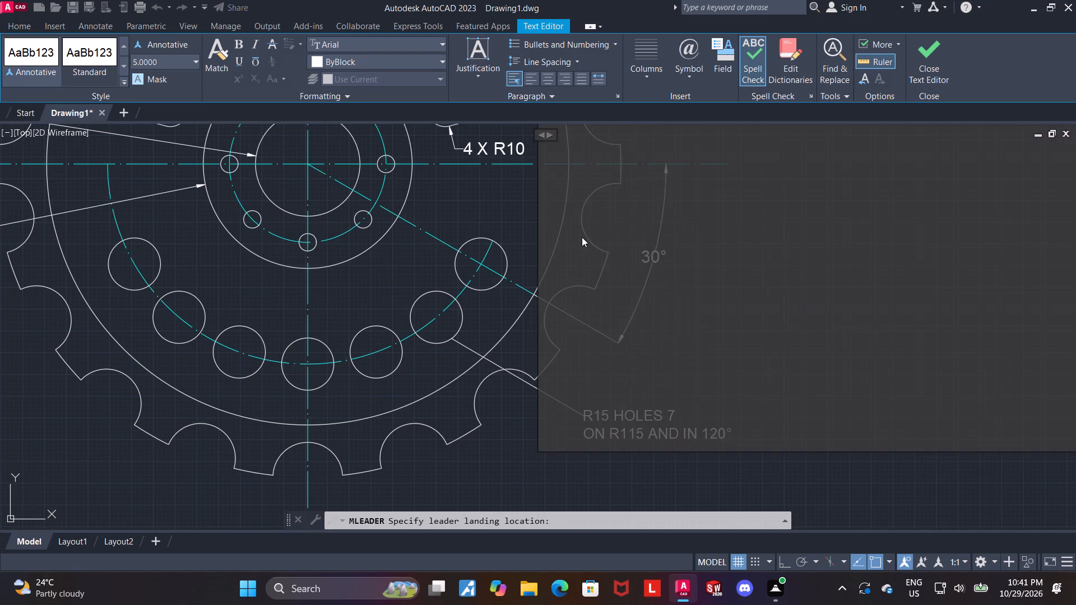
# Add "SPACED ON Ø360" as the note's second line, using the diameter symbol, and finish the text.
pyautogui.write('SPACED ON')
pyautogui.press('space')
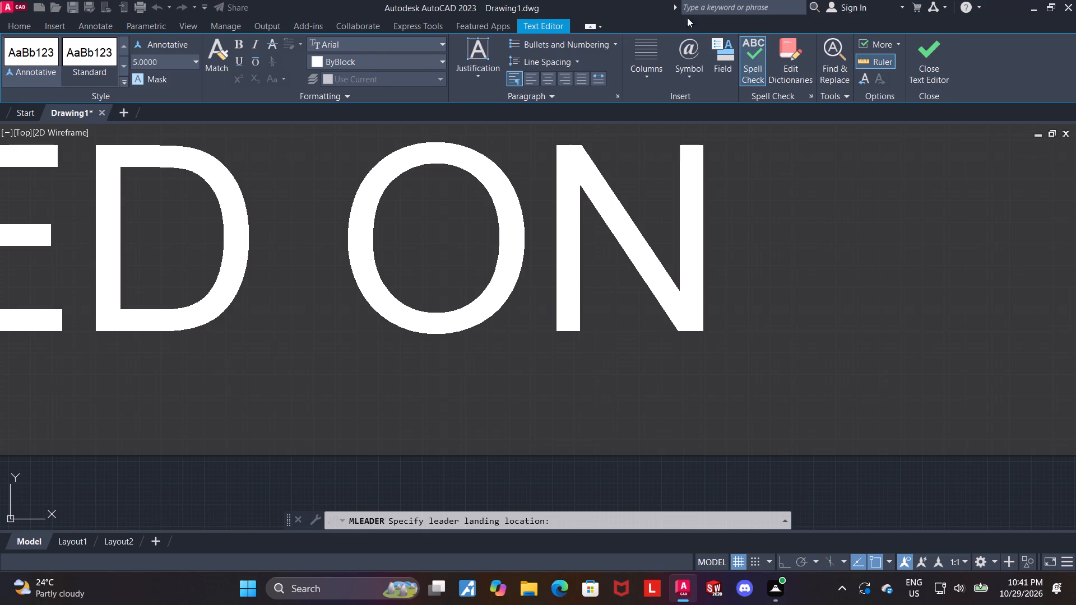
pyautogui.click(697, 67)
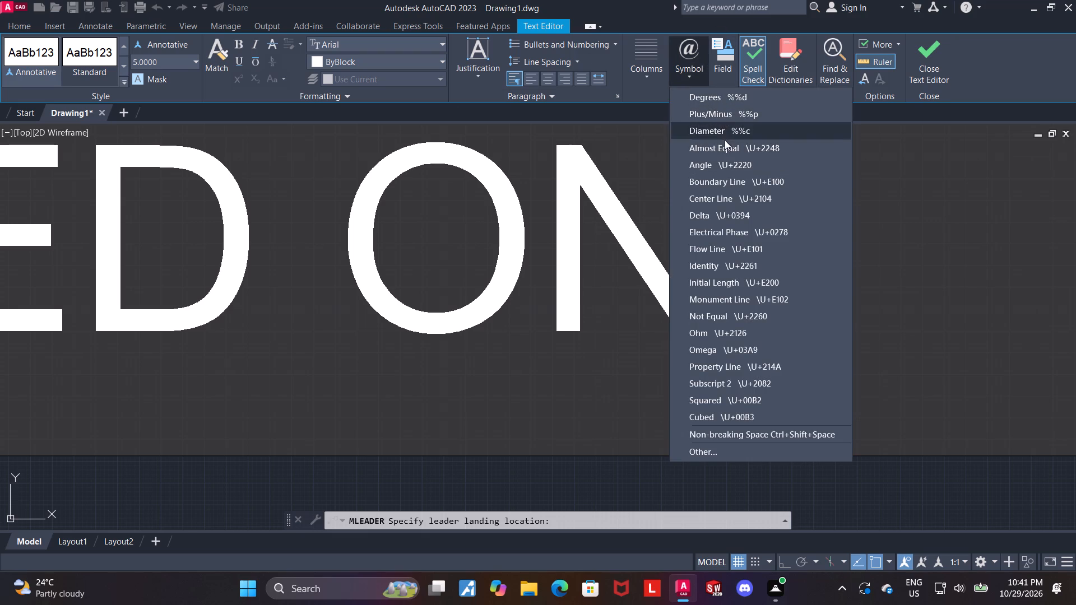
pyautogui.click(753, 133)
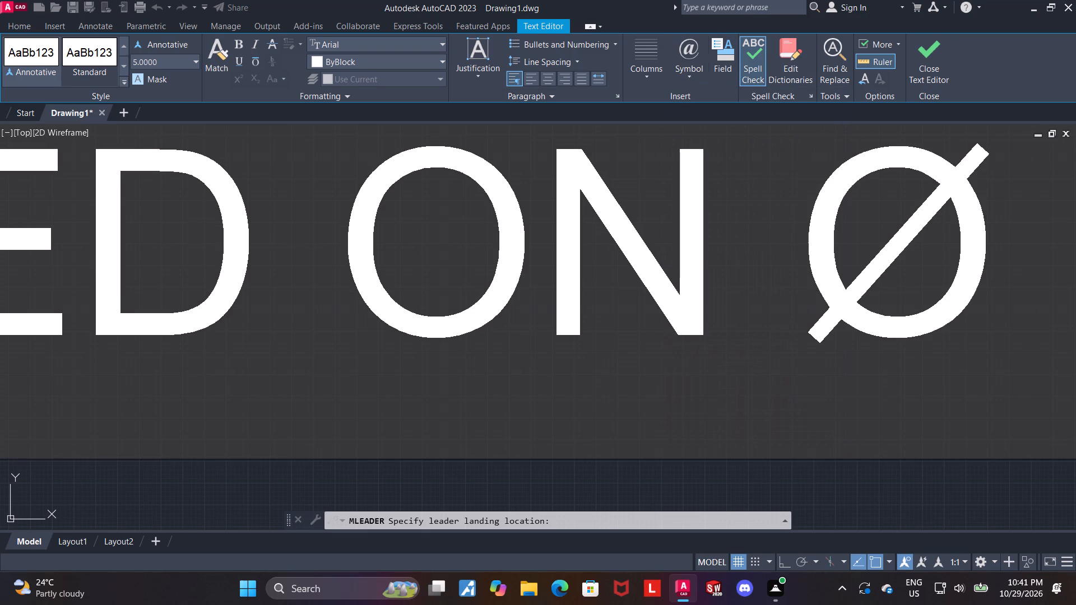
pyautogui.write('360')
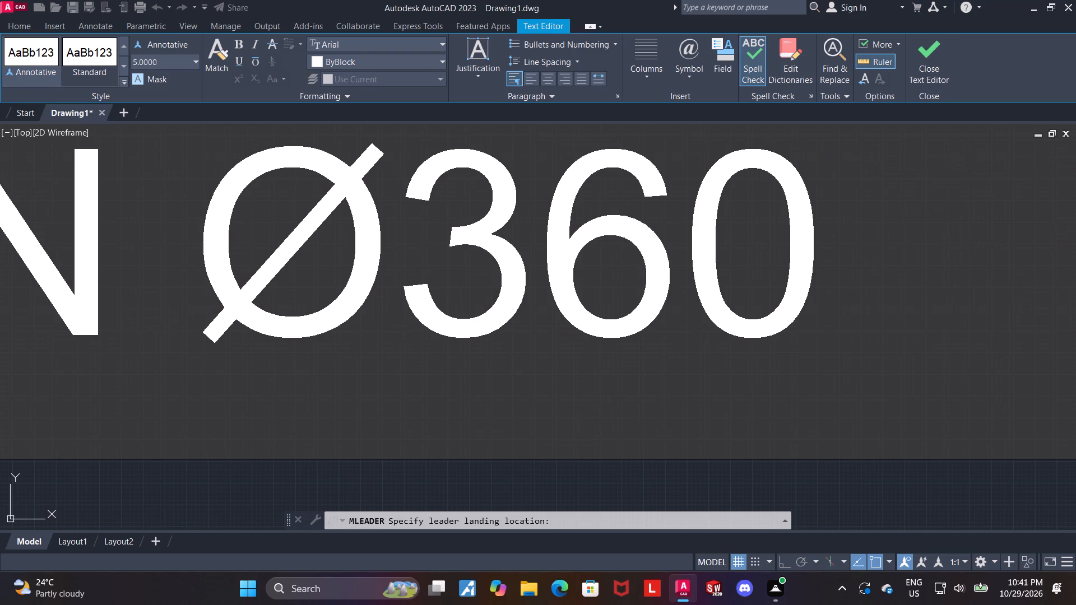
pyautogui.scroll(4, 843, 309)
pyautogui.scroll(-5, 749, 313)
pyautogui.scroll(-2, 645, 291)
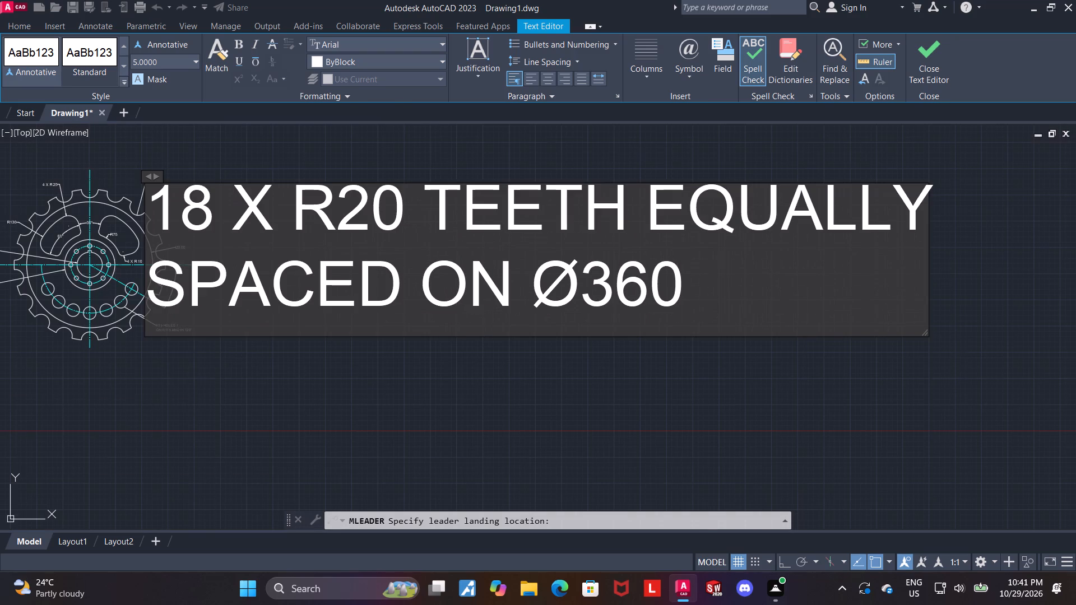
pyautogui.click(927, 69)
# Examine the new rim notch note up close and compare its legibility with the other annotations on the part.
pyautogui.moveTo(260, 253); pyautogui.dragTo(307, 253, button='middle')
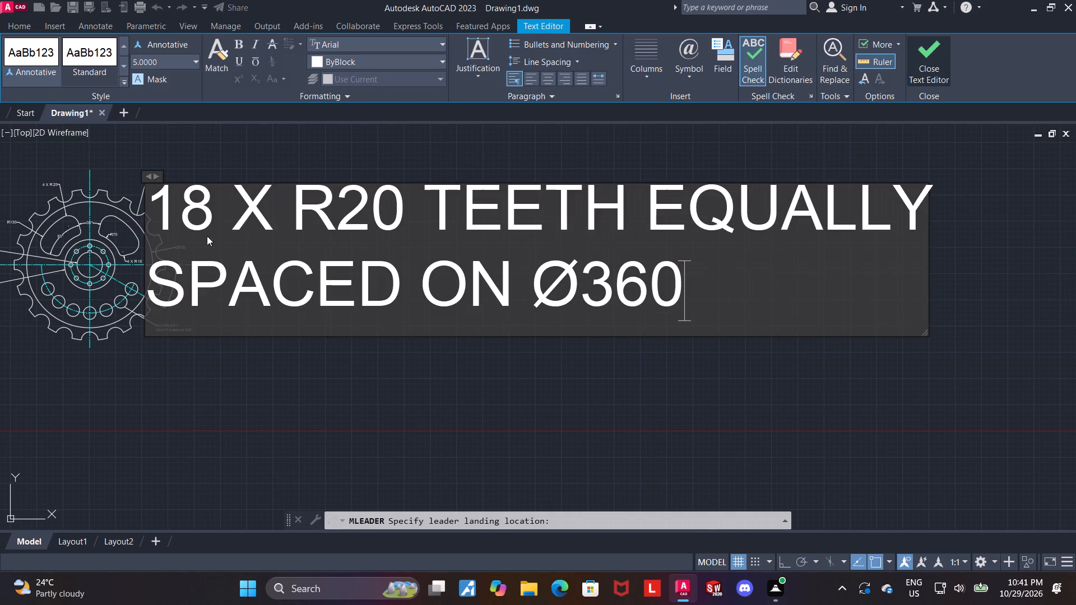
pyautogui.moveTo(210, 236); pyautogui.dragTo(321, 240, button='middle')
pyautogui.scroll(1, 239, 169)
pyautogui.scroll(1, 298, 231)
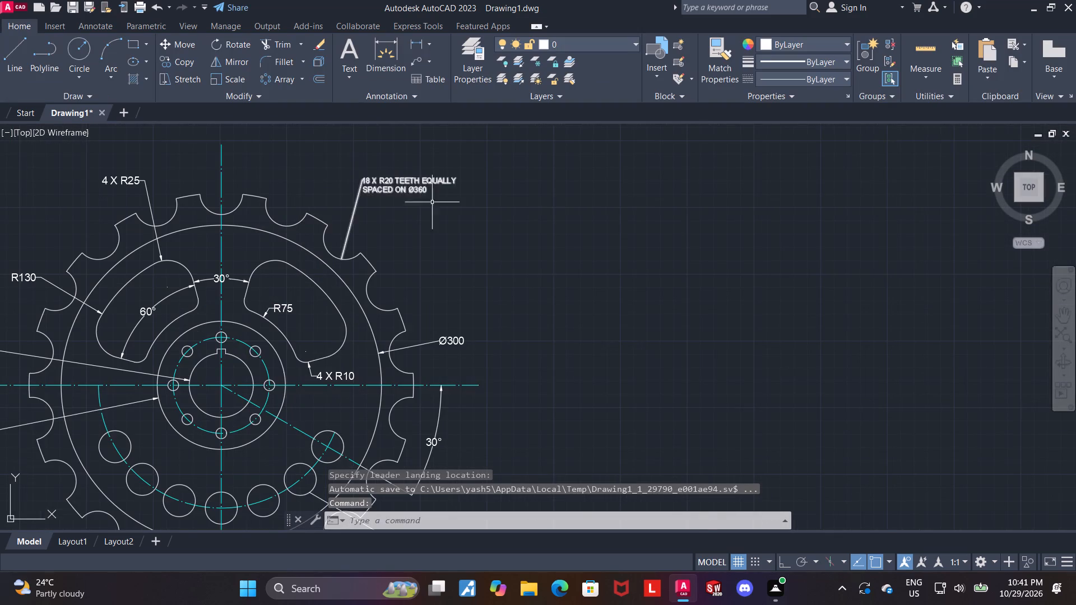
pyautogui.moveTo(443, 226); pyautogui.dragTo(458, 267, button='middle')
pyautogui.scroll(3, 391, 221)
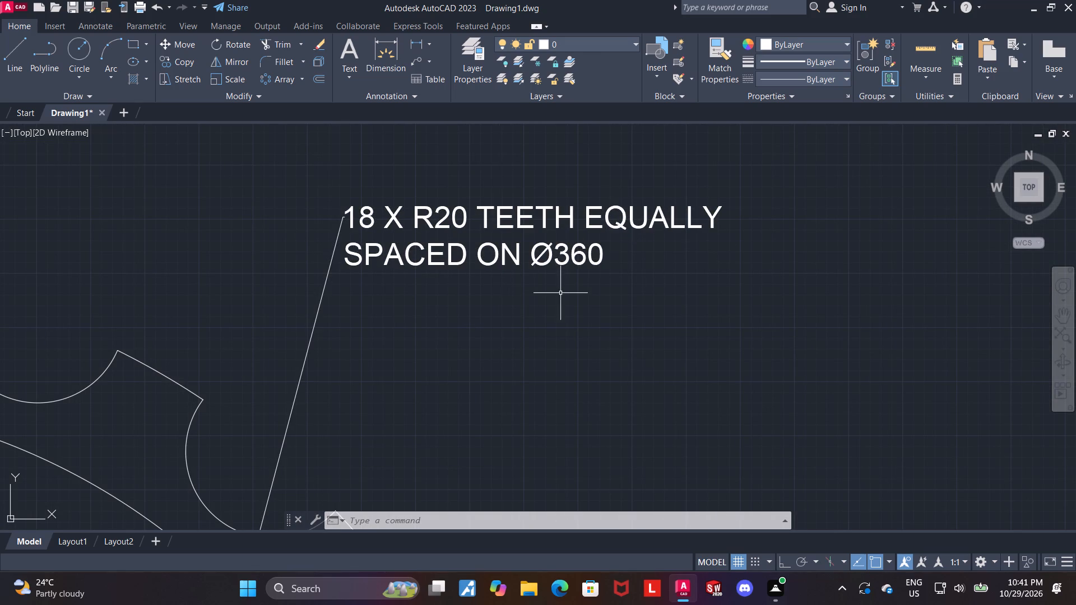
pyautogui.scroll(-2, 564, 273)
pyautogui.moveTo(575, 301); pyautogui.dragTo(471, 185, button='middle')
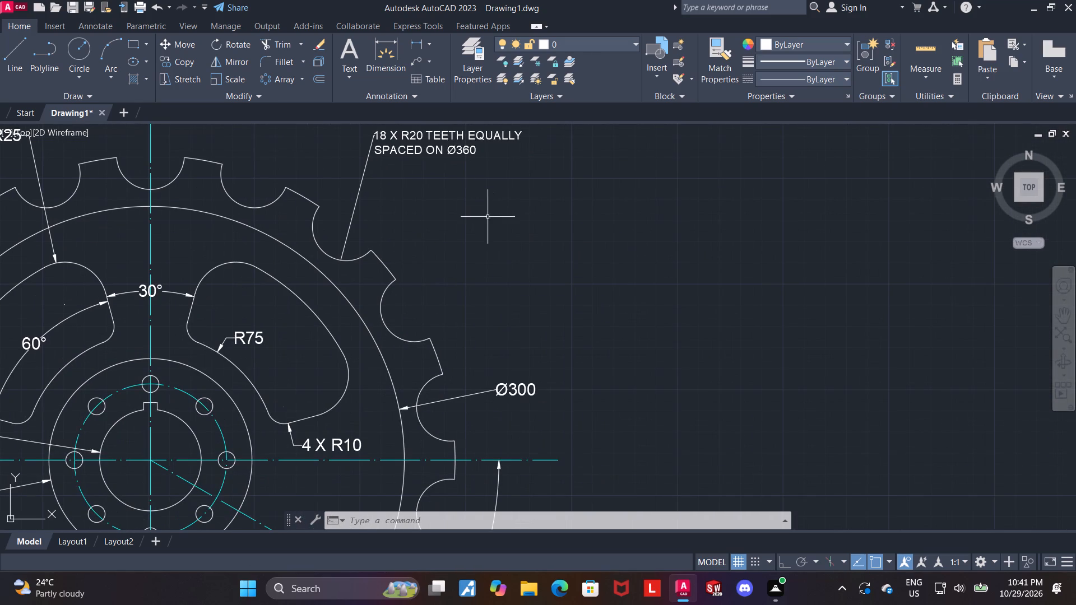
pyautogui.scroll(-1, 427, 215)
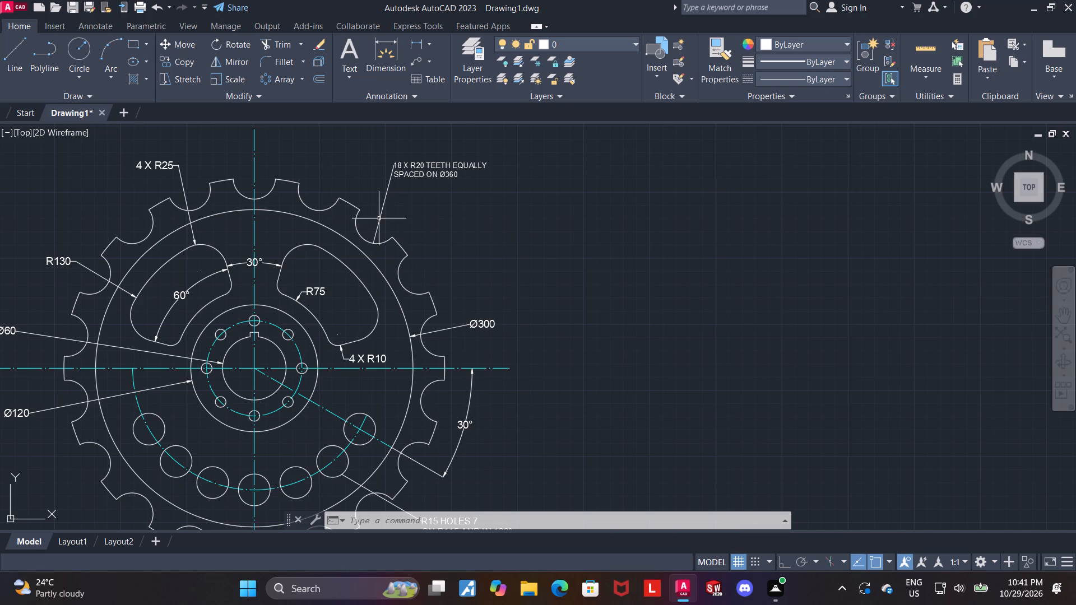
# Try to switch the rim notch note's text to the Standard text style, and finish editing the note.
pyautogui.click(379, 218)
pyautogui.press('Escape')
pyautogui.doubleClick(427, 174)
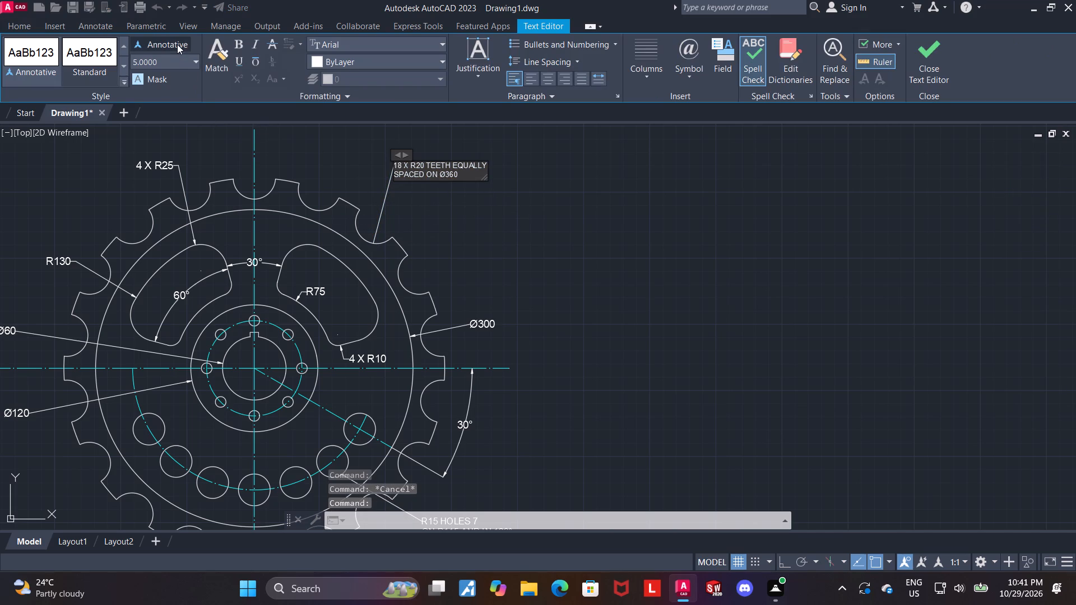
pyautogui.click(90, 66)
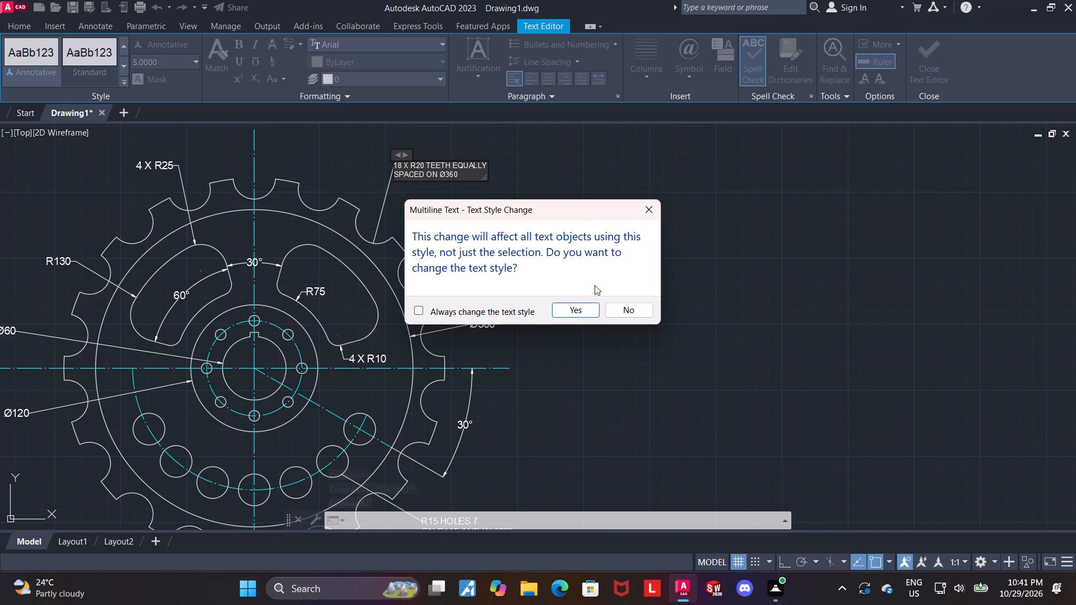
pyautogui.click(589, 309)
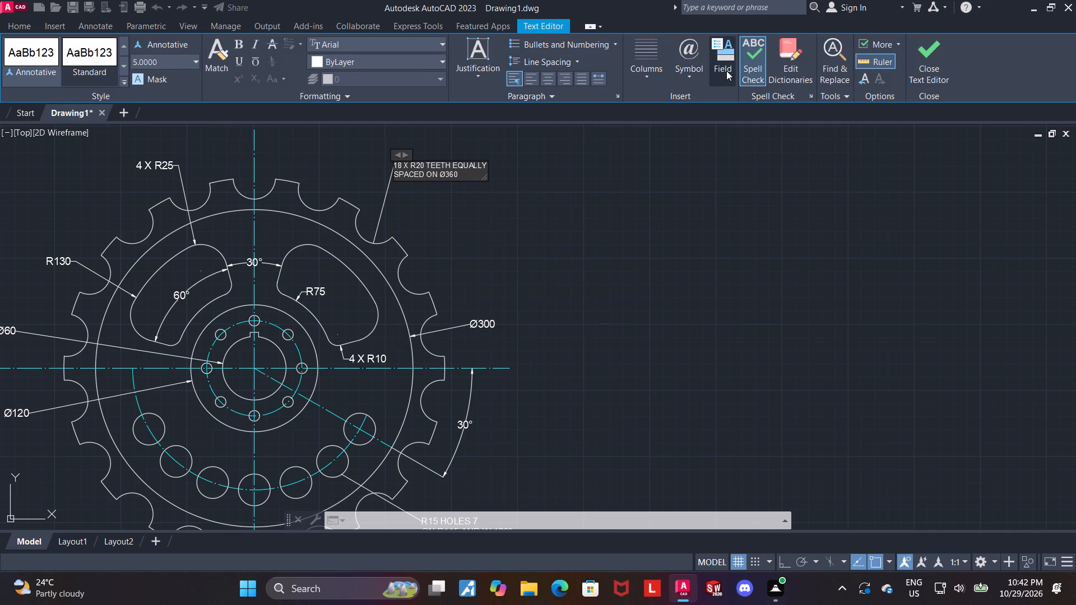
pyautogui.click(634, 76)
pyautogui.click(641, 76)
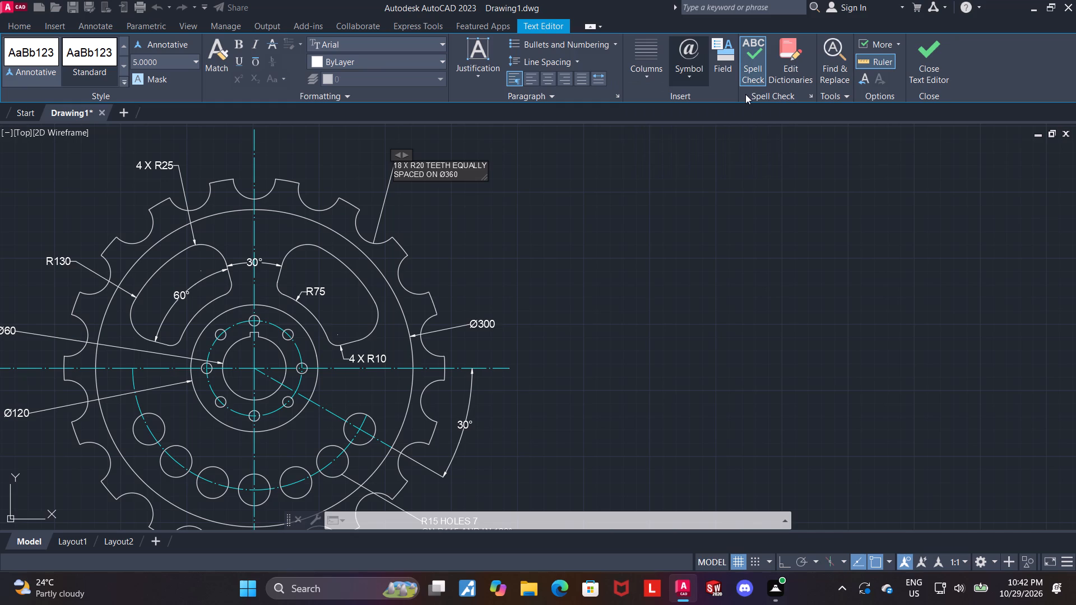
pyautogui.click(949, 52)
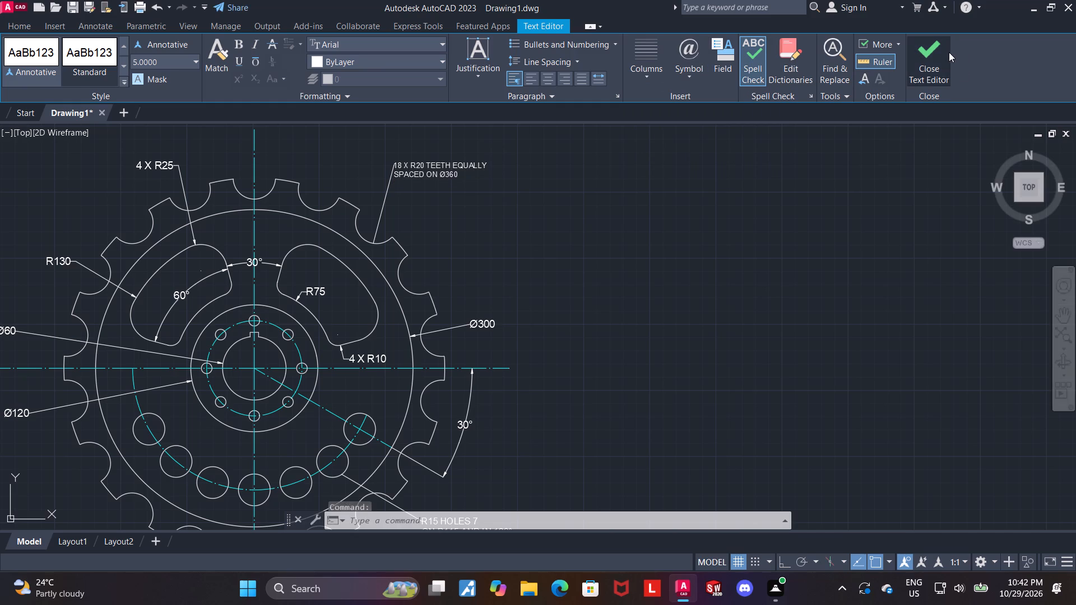
# Examine the whole annotated part for features that still lack a dimension or note.
pyautogui.scroll(1, 509, 221)
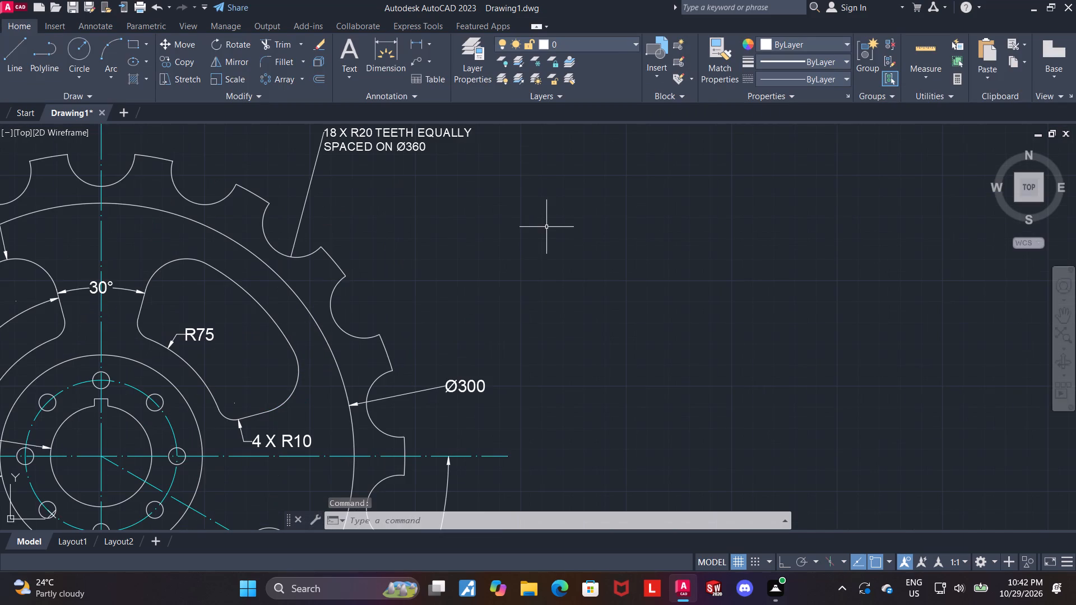
pyautogui.scroll(-1, 544, 231)
pyautogui.moveTo(571, 264); pyautogui.dragTo(620, 207, button='middle')
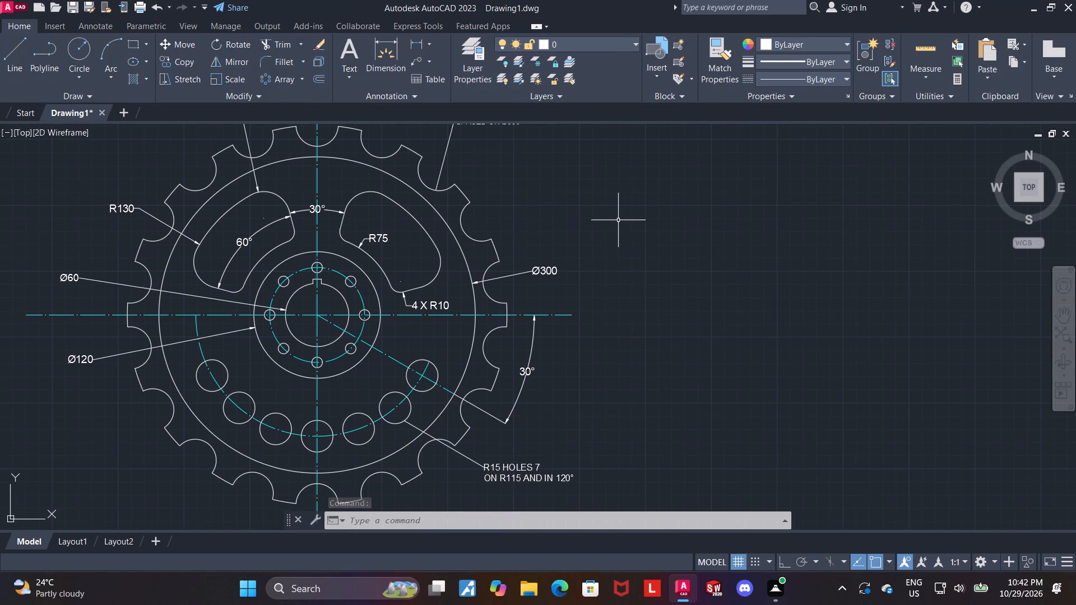
pyautogui.scroll(-1, 618, 220)
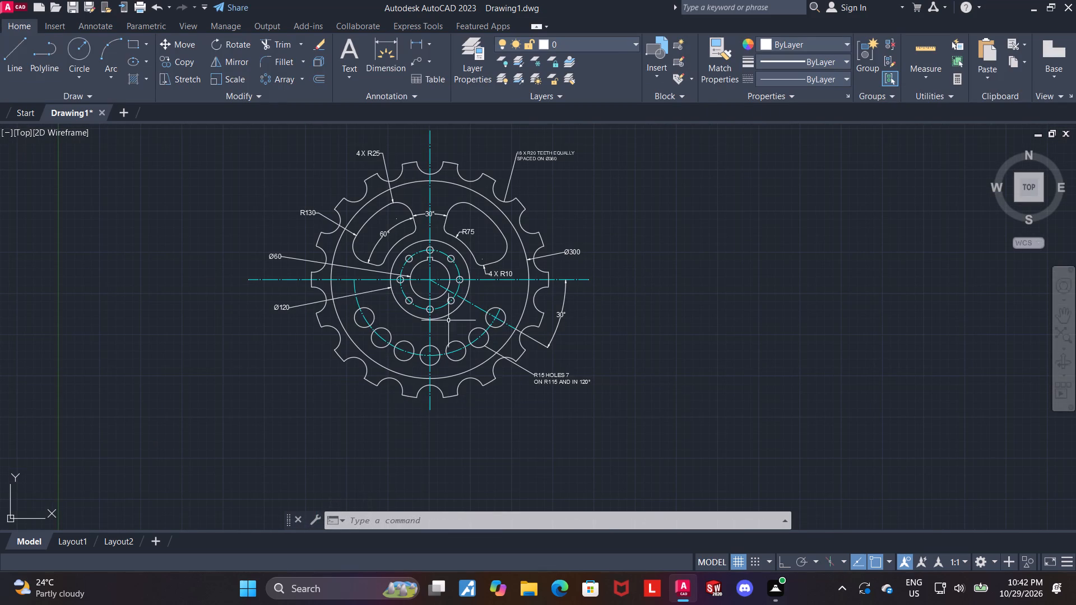
pyautogui.scroll(1, 435, 320)
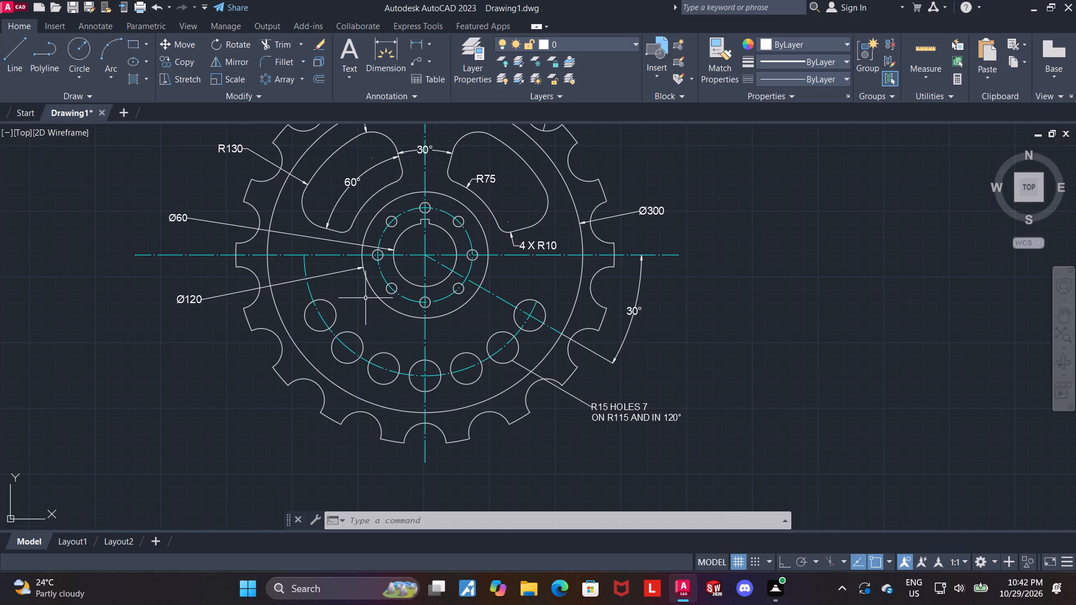
pyautogui.moveTo(365, 298); pyautogui.dragTo(383, 336, button='middle')
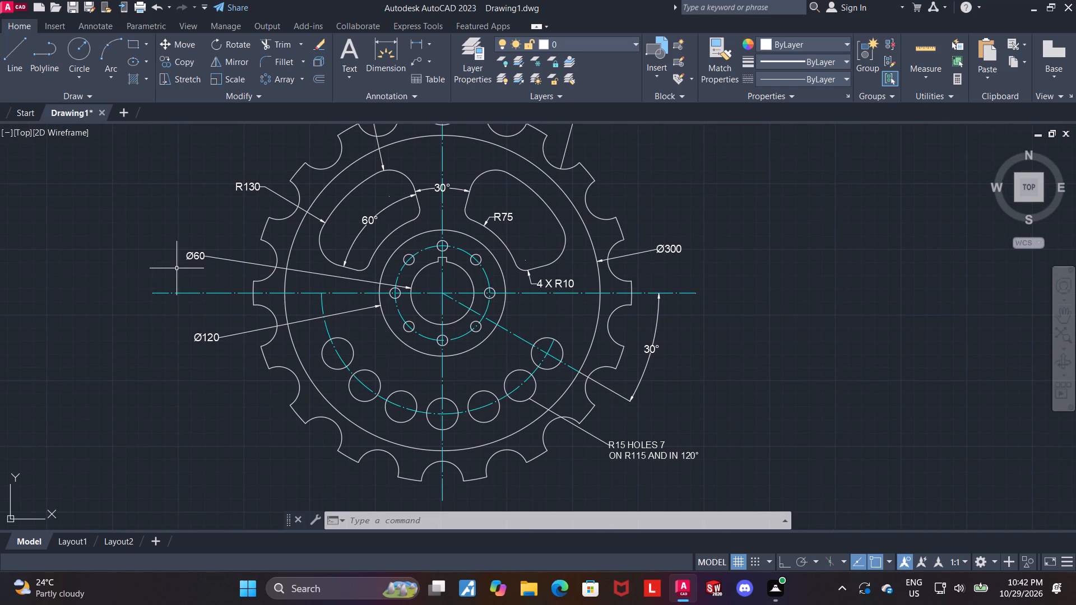
pyautogui.moveTo(179, 264); pyautogui.dragTo(172, 308, button='middle')
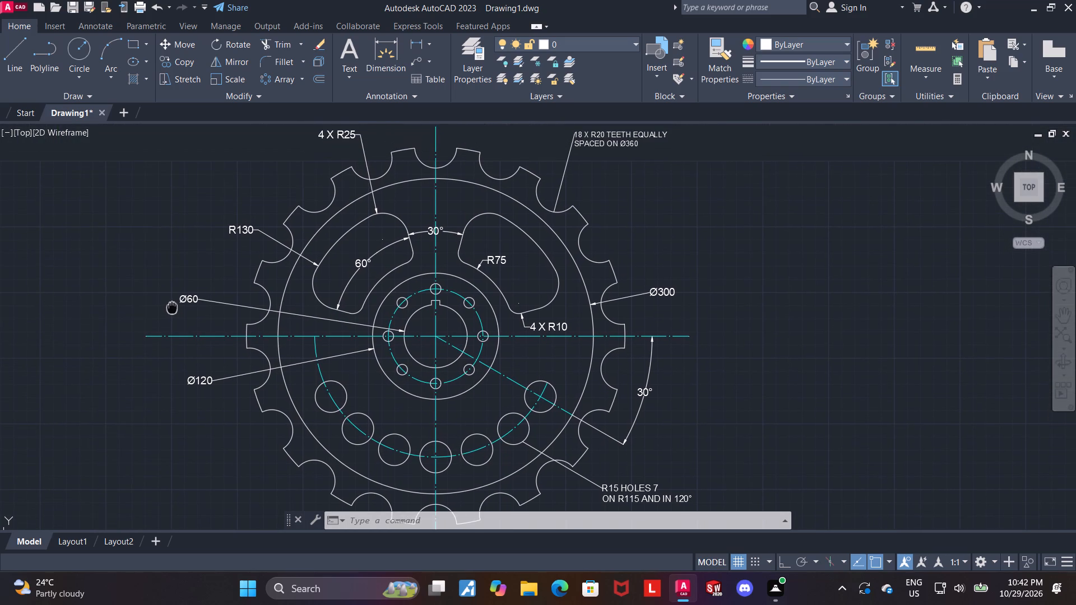
pyautogui.moveTo(172, 308); pyautogui.dragTo(166, 320, button='middle')
pyautogui.scroll(1, 324, 324)
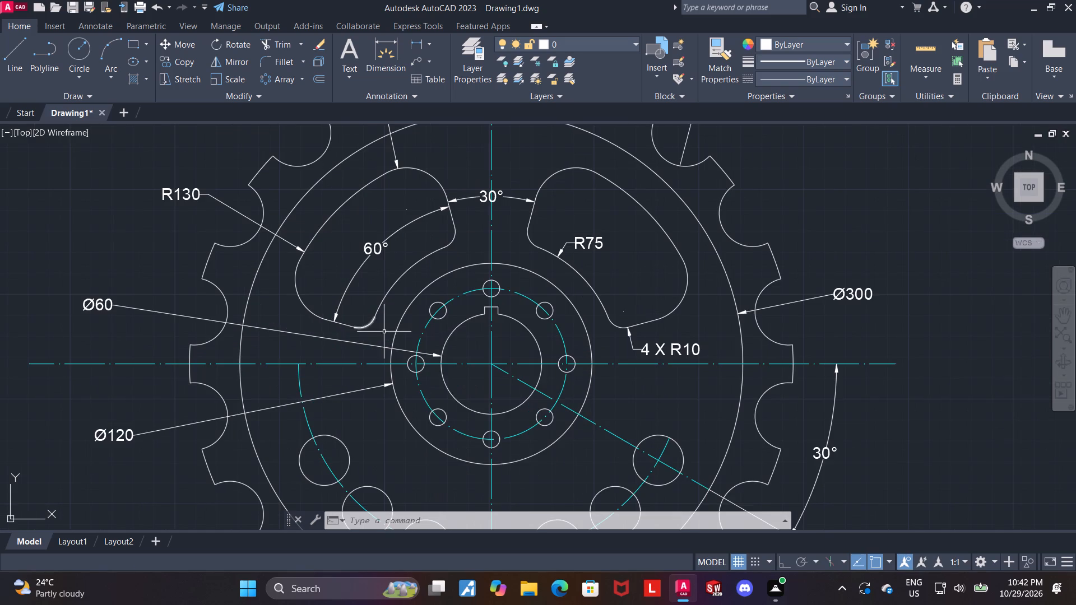
pyautogui.scroll(-1, 675, 327)
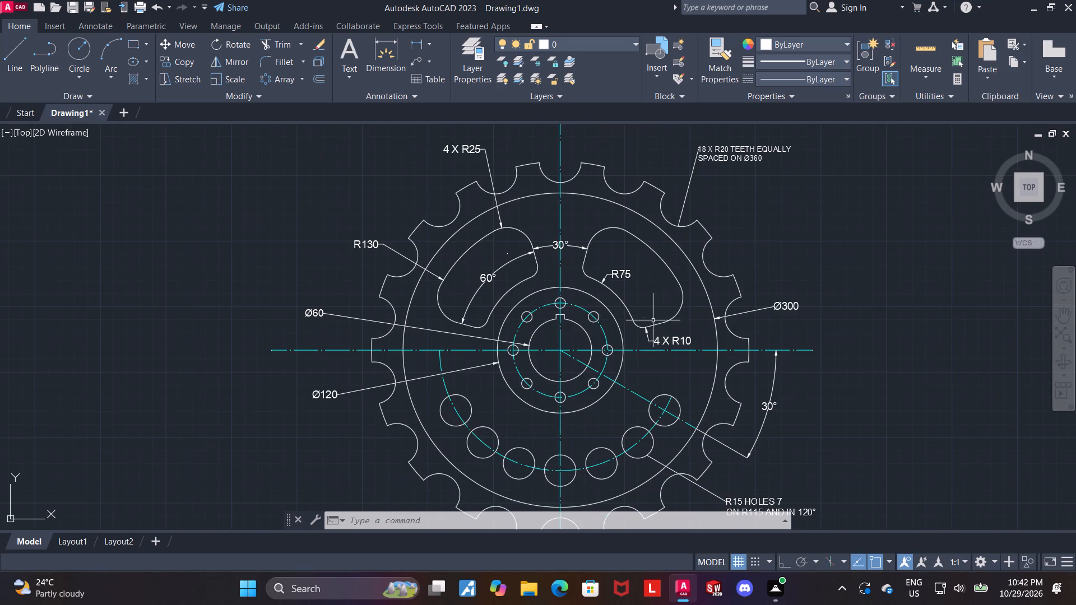
pyautogui.moveTo(653, 320); pyautogui.dragTo(639, 381, button='middle')
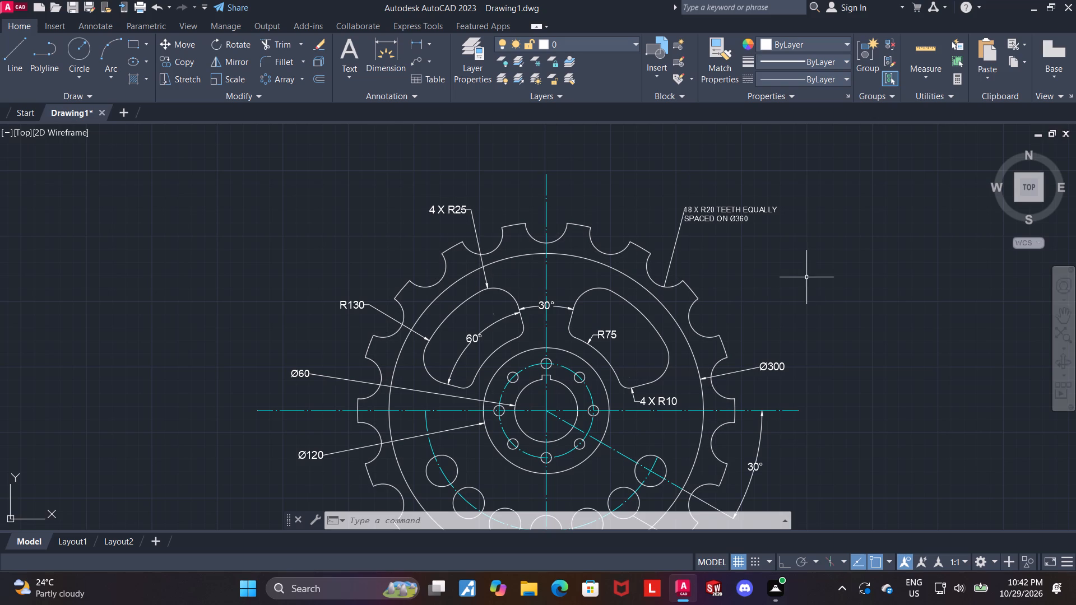
pyautogui.scroll(-1, 784, 277)
pyautogui.moveTo(827, 280); pyautogui.dragTo(764, 220, button='middle')
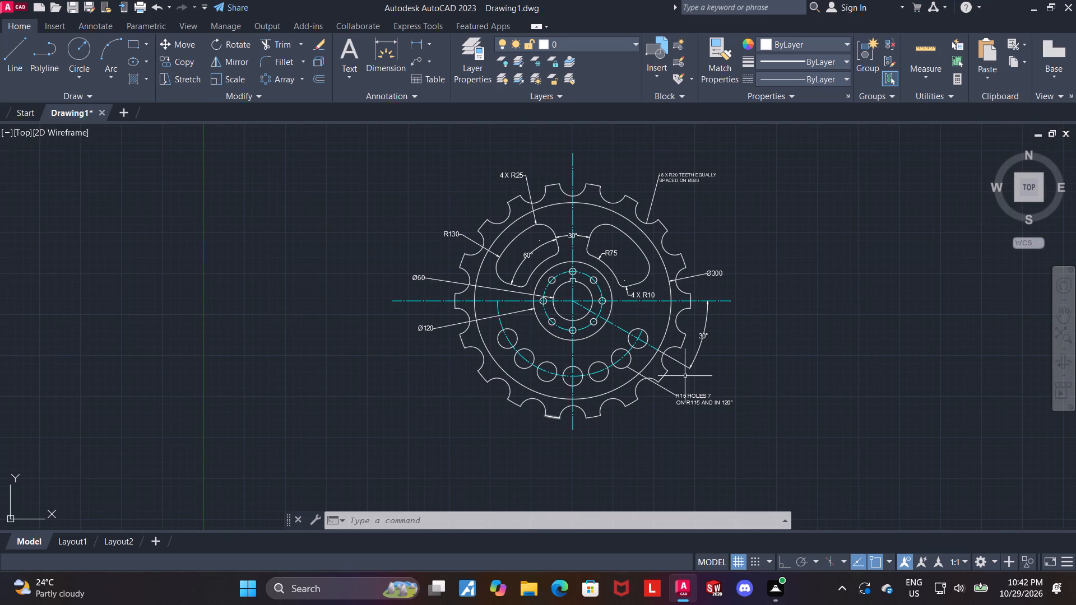
pyautogui.scroll(2, 694, 322)
pyautogui.scroll(-1, 796, 280)
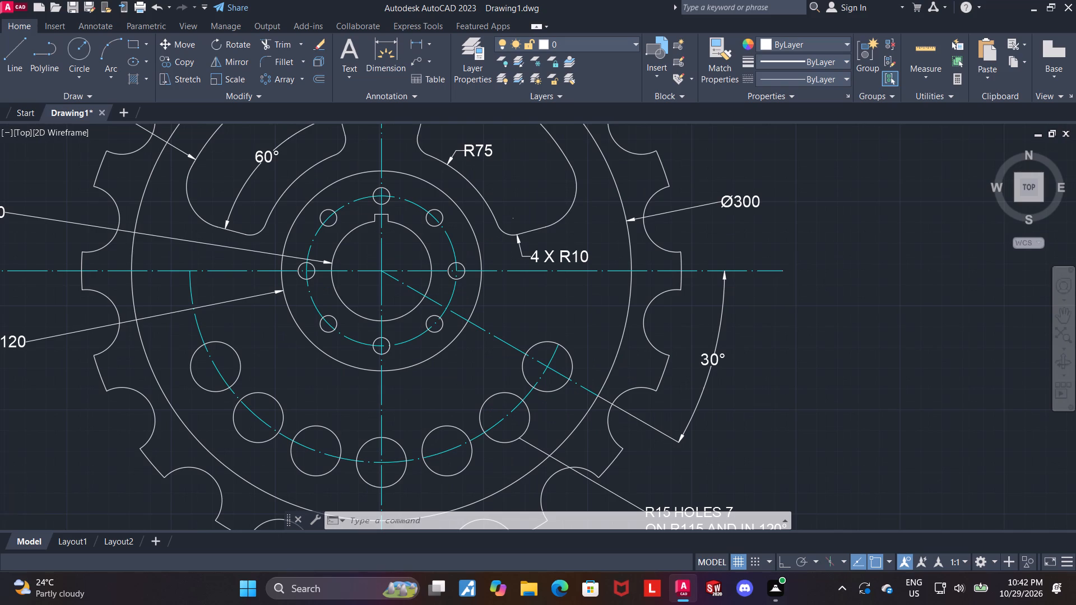
pyautogui.moveTo(795, 318); pyautogui.dragTo(733, 393, button='middle')
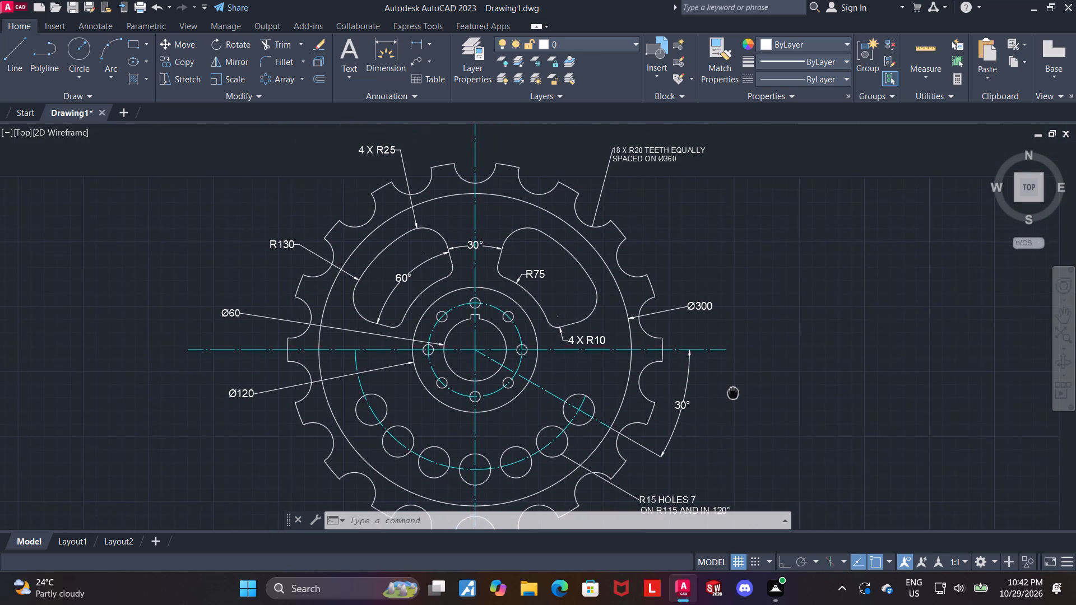
pyautogui.moveTo(733, 393); pyautogui.dragTo(754, 301, button='middle')
# Place a multileader from the lower-left small bolt hole to a landing below-left outside the rim, with note text height 5.
pyautogui.scroll(1, 307, 345)
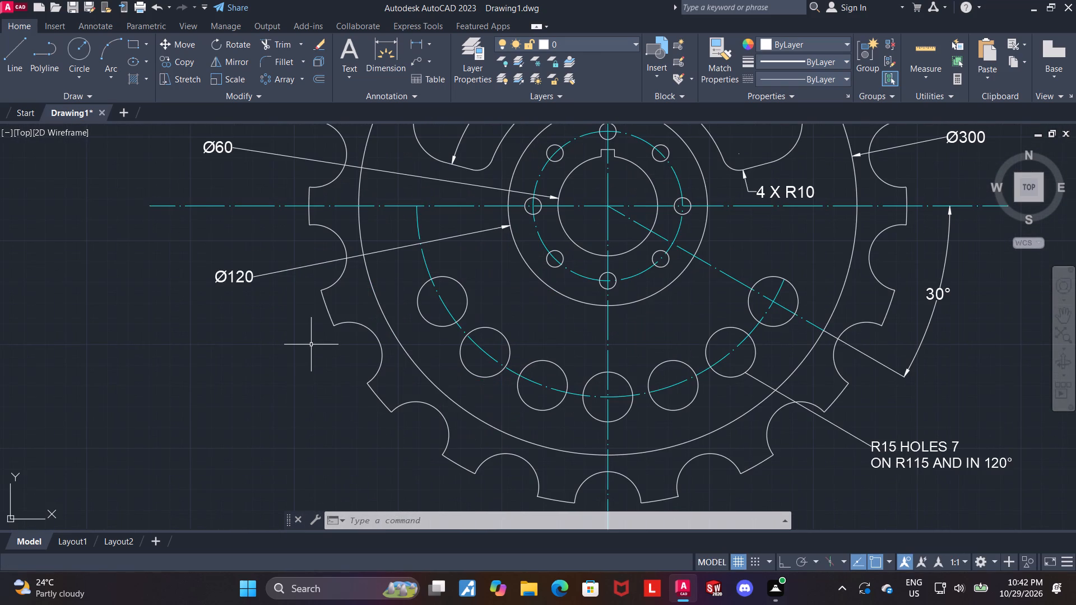
pyautogui.moveTo(311, 343); pyautogui.dragTo(292, 291, button='middle')
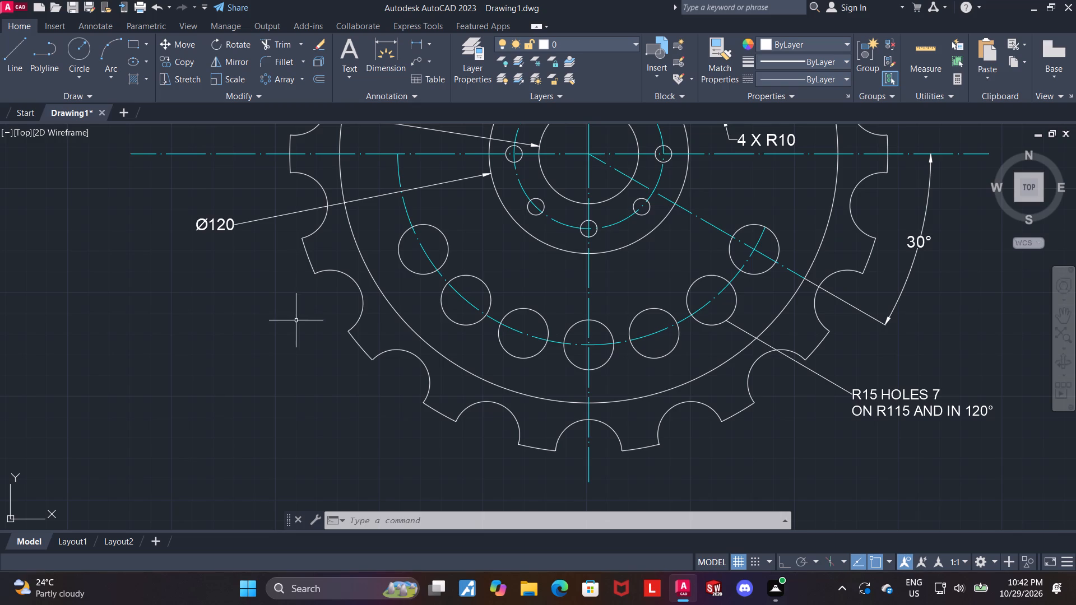
pyautogui.click(415, 61)
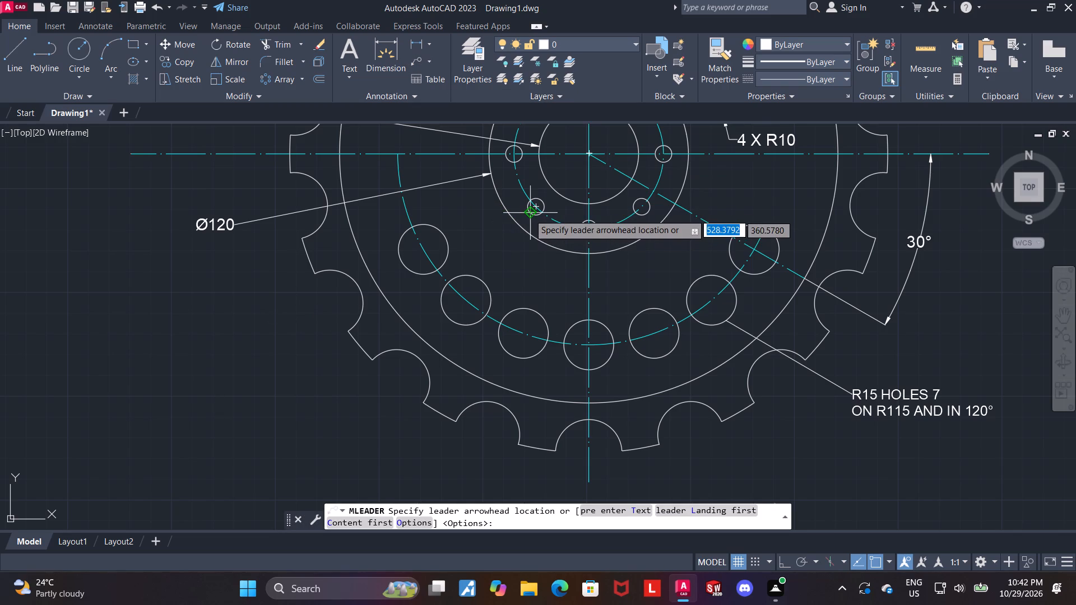
pyautogui.scroll(2, 529, 213)
pyautogui.click(523, 211)
pyautogui.scroll(-2, 523, 213)
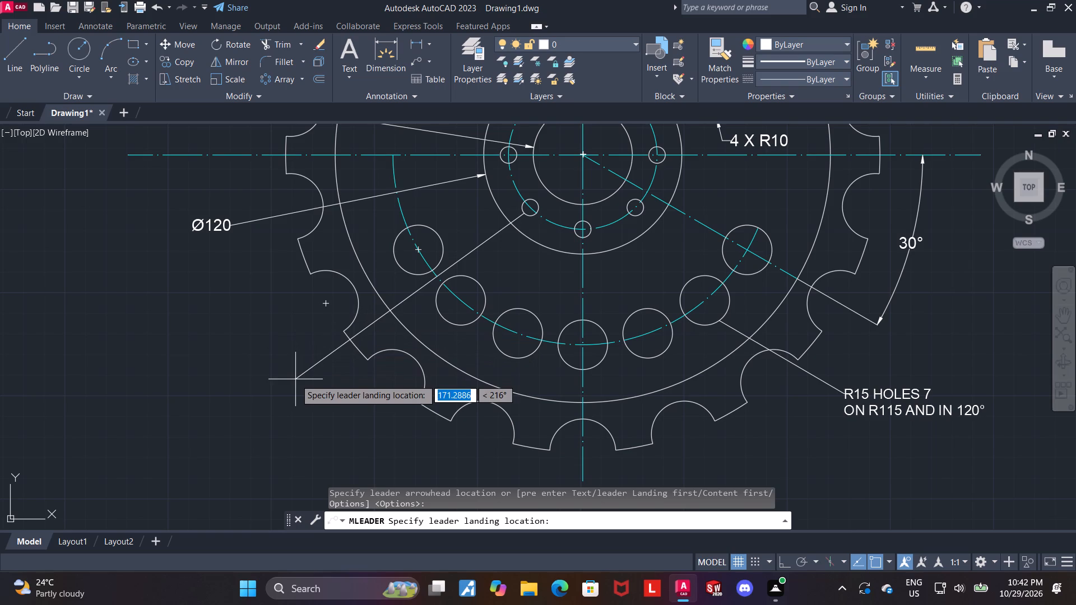
pyautogui.click(310, 367)
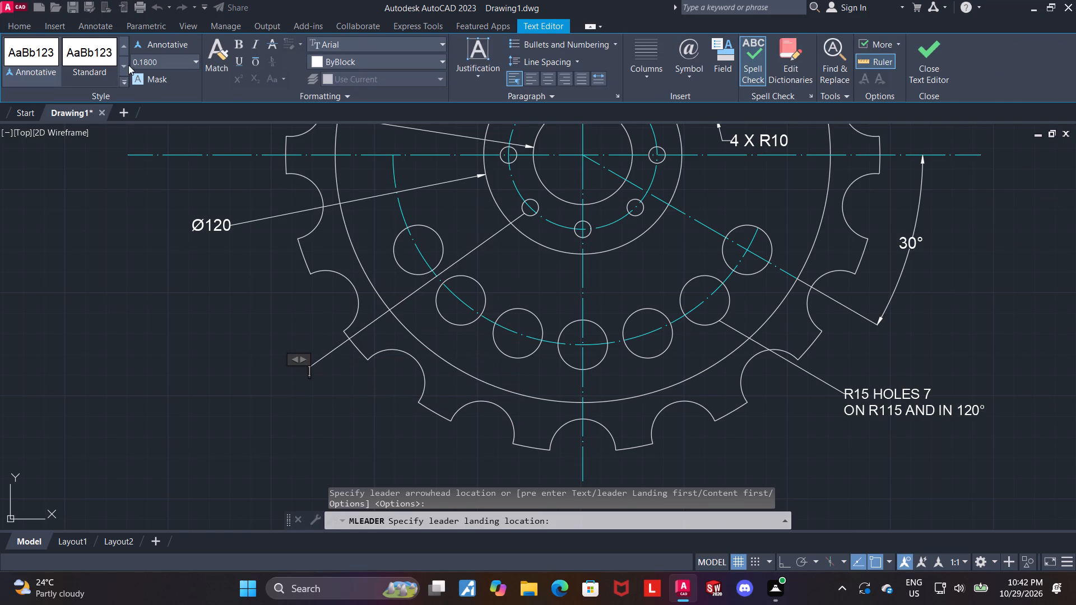
pyautogui.moveTo(169, 59); pyautogui.dragTo(52, 62)
pyautogui.press('5')
pyautogui.press('Return')
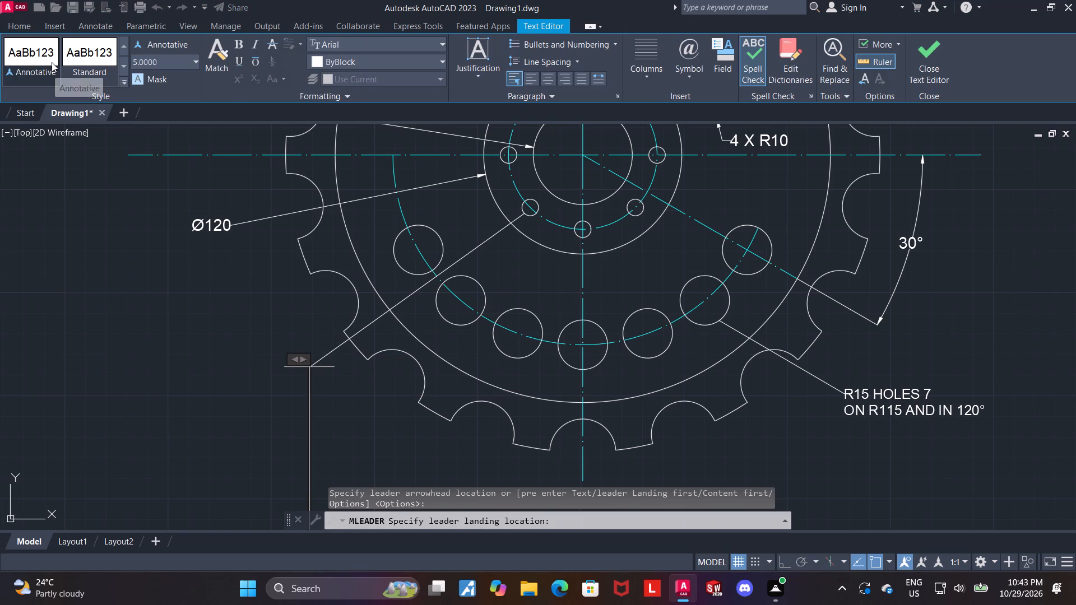
# Enter "R5 HOLES 8" as the first line of the bolt hole note.
pyautogui.write('R5')
pyautogui.press('space')
pyautogui.write('HOLES')
pyautogui.press('space')
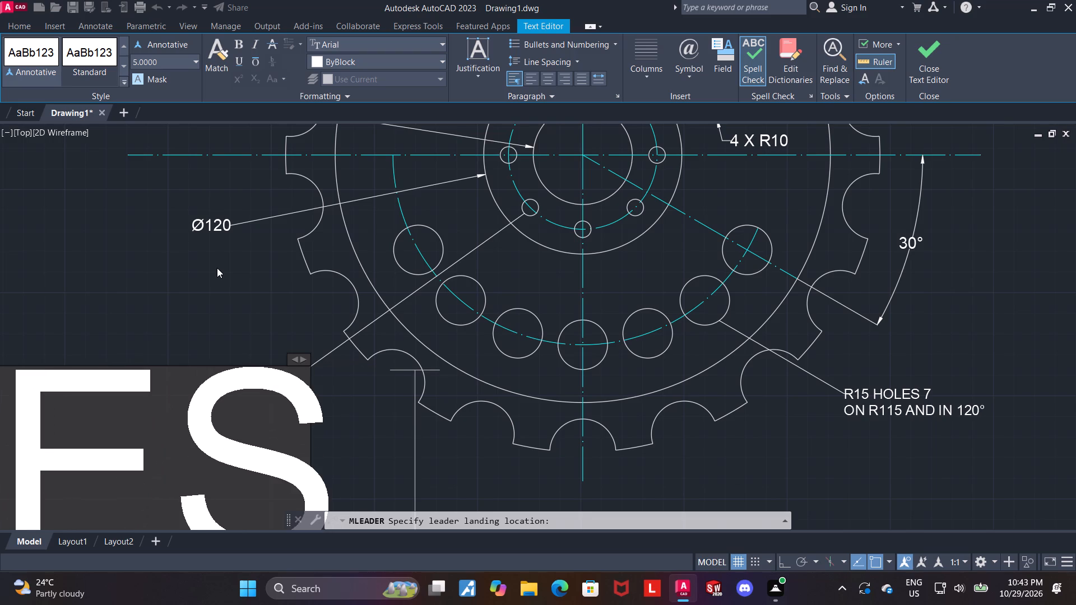
pyautogui.press('8')
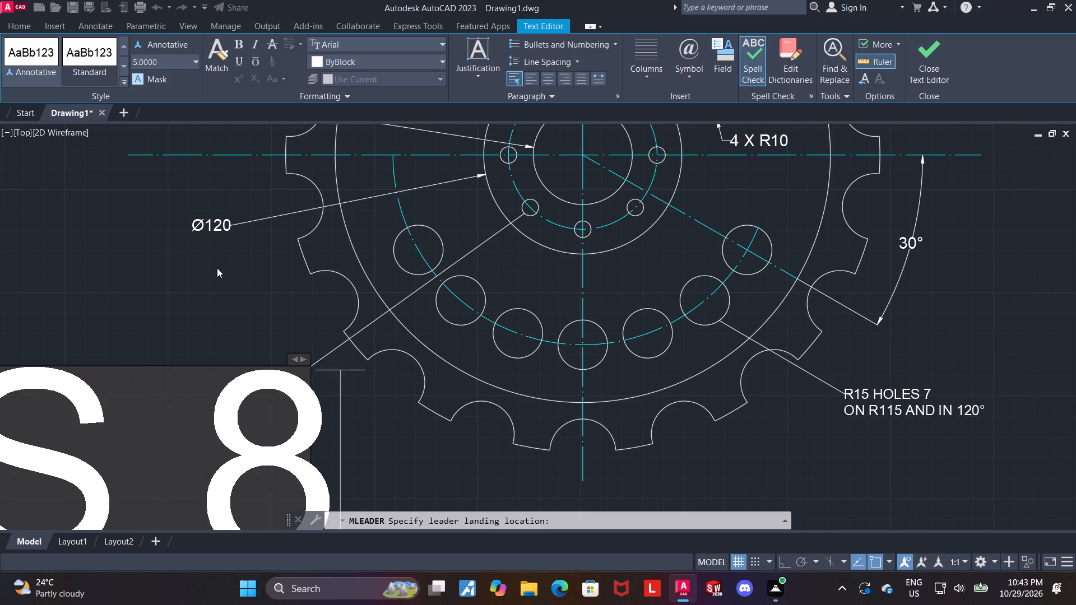
# Add "ON PCD 90" as the bolt hole note's second line and finish the text.
pyautogui.press('Return')
pyautogui.write('ON')
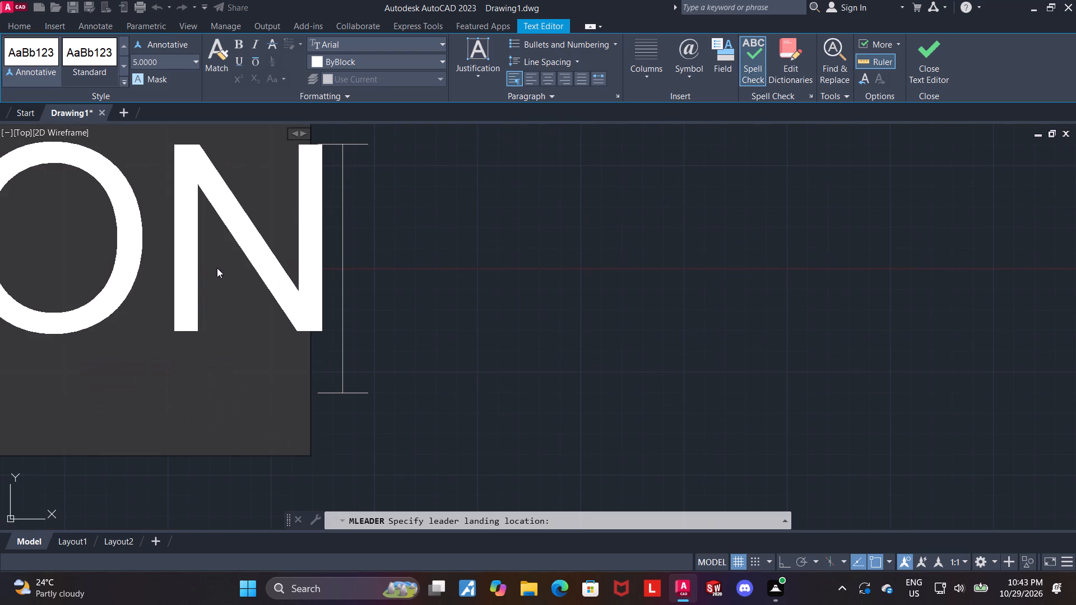
pyautogui.press('space')
pyautogui.write('PCD')
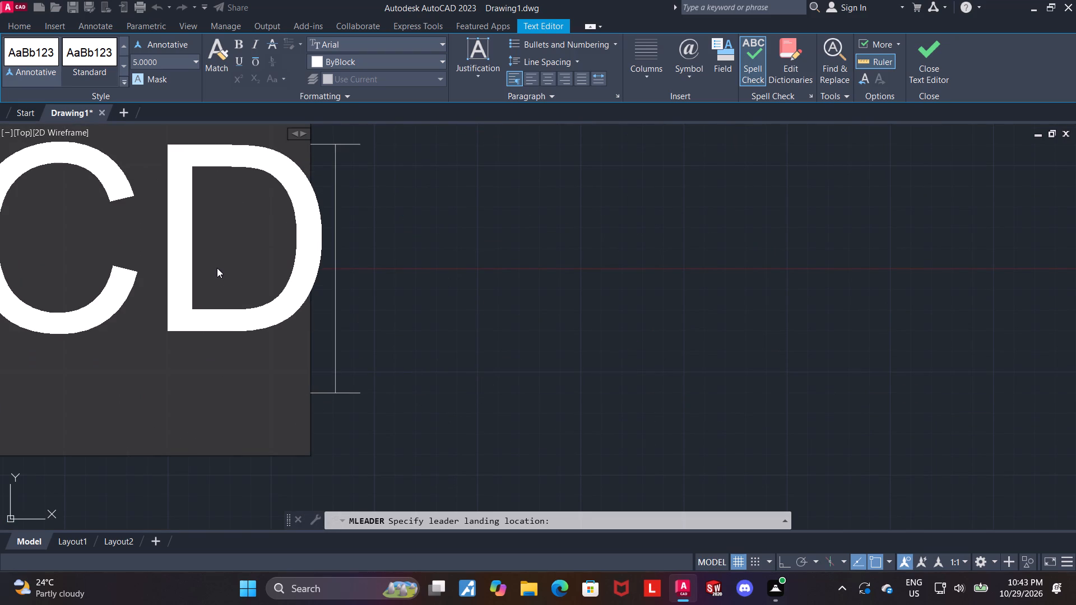
pyautogui.press('space')
pyautogui.write('90')
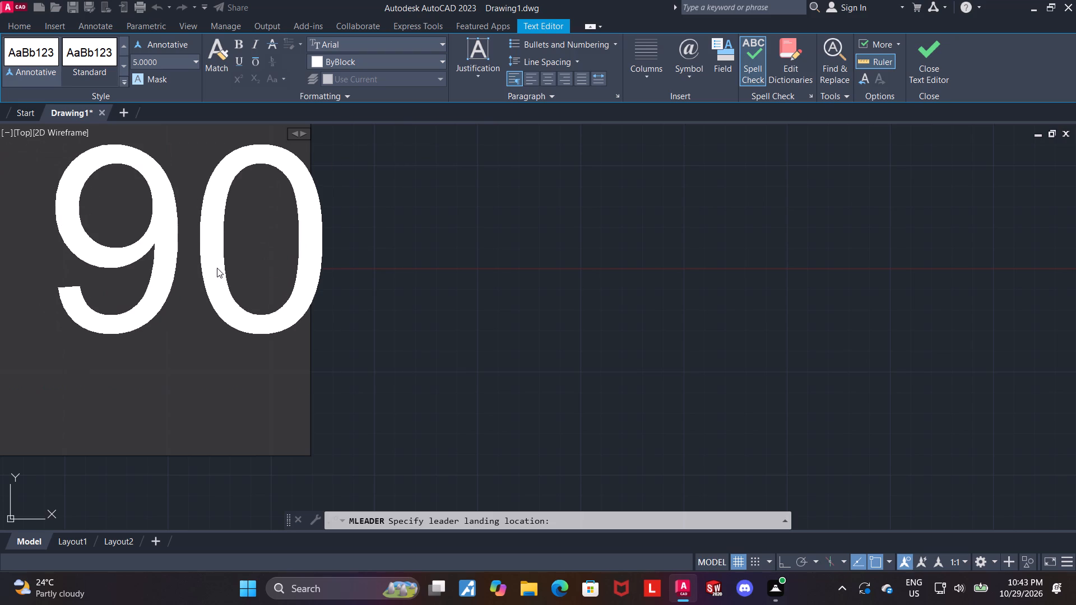
pyautogui.scroll(-4, 230, 238)
pyautogui.moveTo(308, 260); pyautogui.dragTo(416, 315, button='middle')
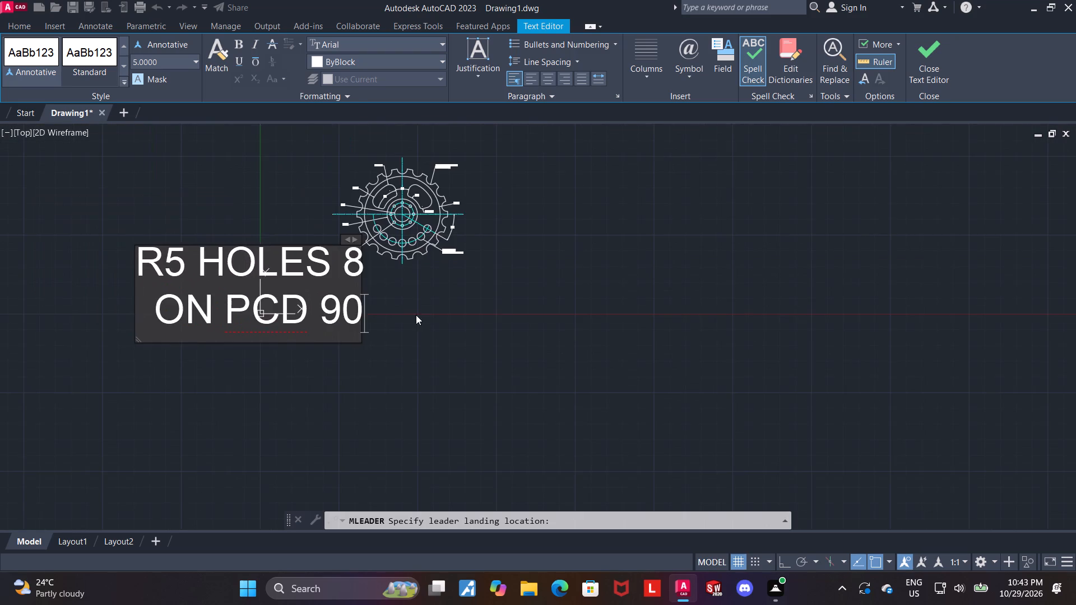
pyautogui.scroll(1, 240, 275)
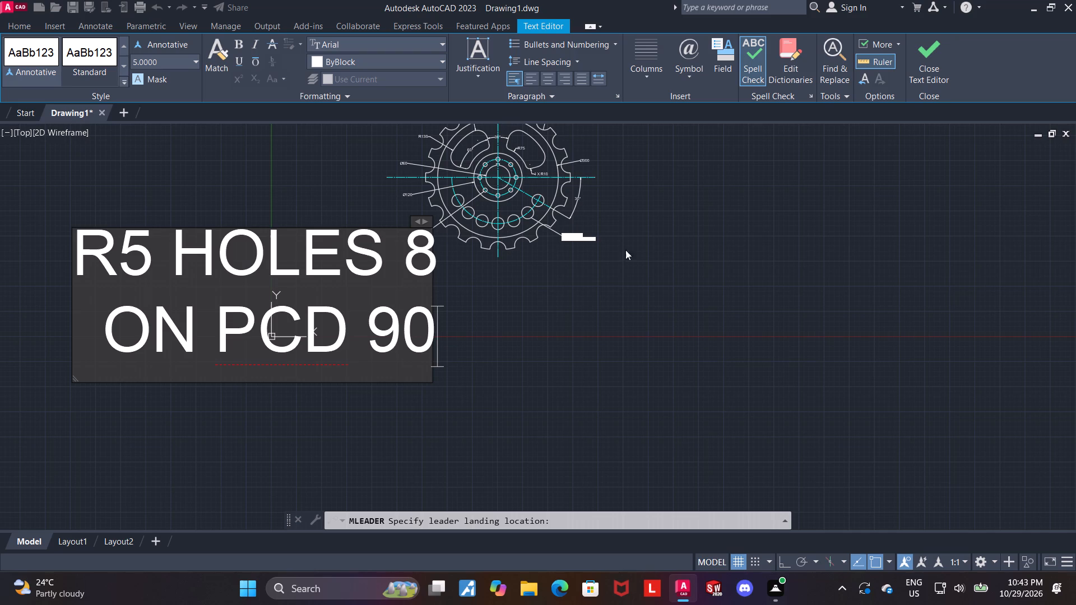
pyautogui.click(927, 45)
# Examine the new bolt hole note and the complete set of dimensions and notes around the part.
pyautogui.moveTo(536, 299); pyautogui.dragTo(546, 342, button='middle')
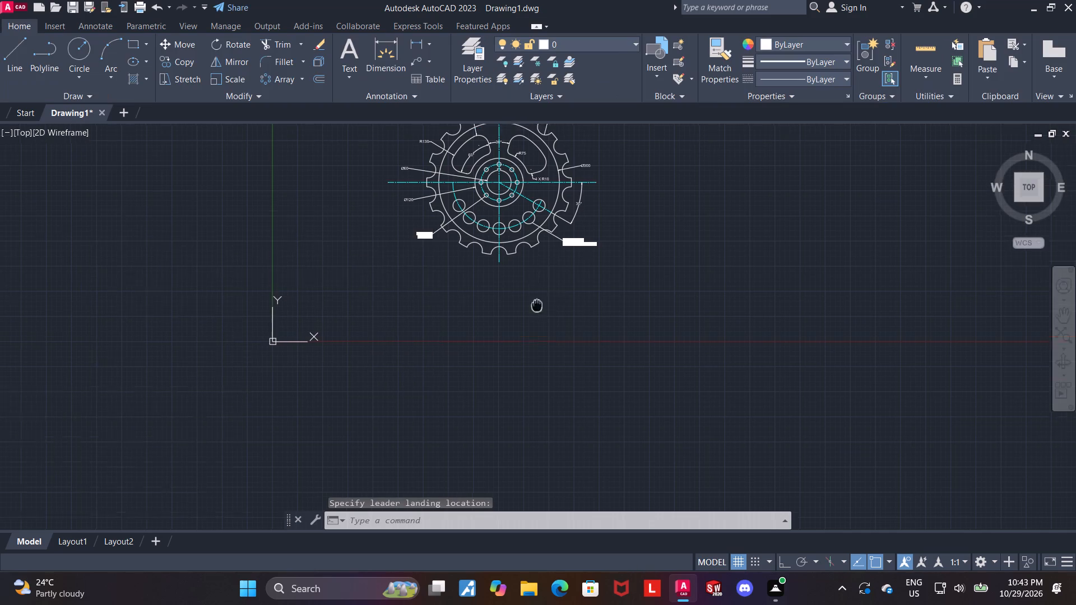
pyautogui.moveTo(546, 342); pyautogui.dragTo(555, 401, button='middle')
pyautogui.scroll(2, 506, 287)
pyautogui.scroll(-1, 825, 320)
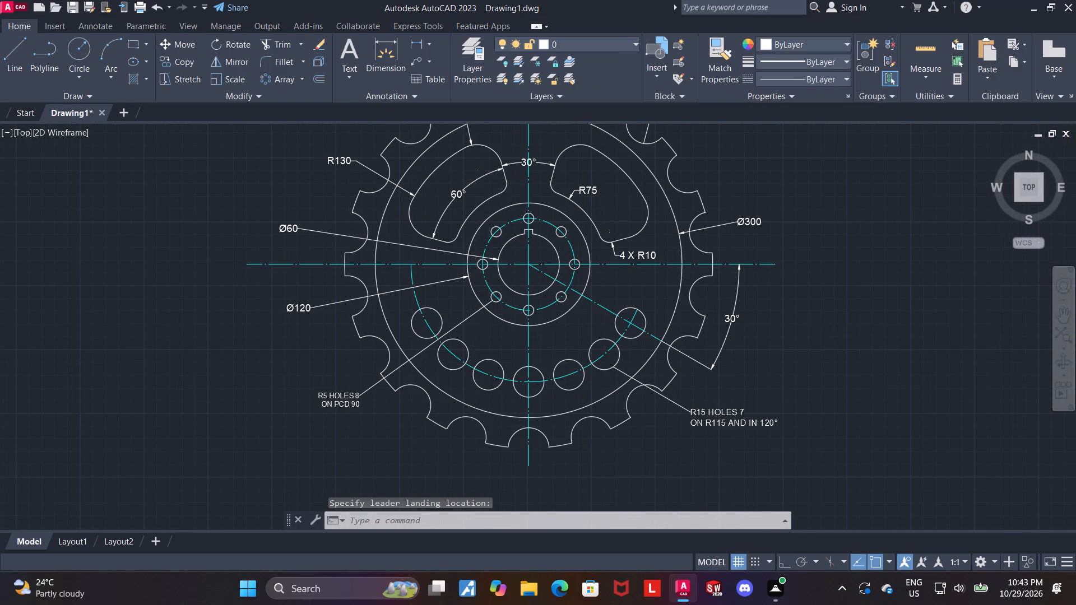
pyautogui.moveTo(808, 323); pyautogui.dragTo(750, 341, button='middle')
pyautogui.scroll(1, 741, 343)
pyautogui.scroll(-1, 750, 343)
pyautogui.moveTo(750, 342); pyautogui.dragTo(683, 353, button='middle')
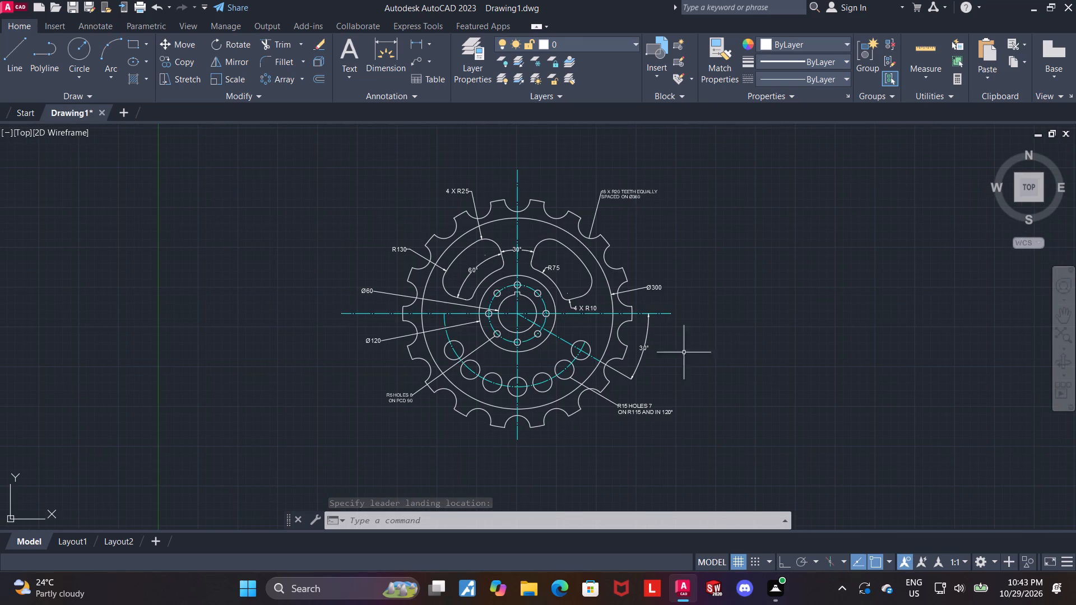
pyautogui.scroll(1, 745, 328)
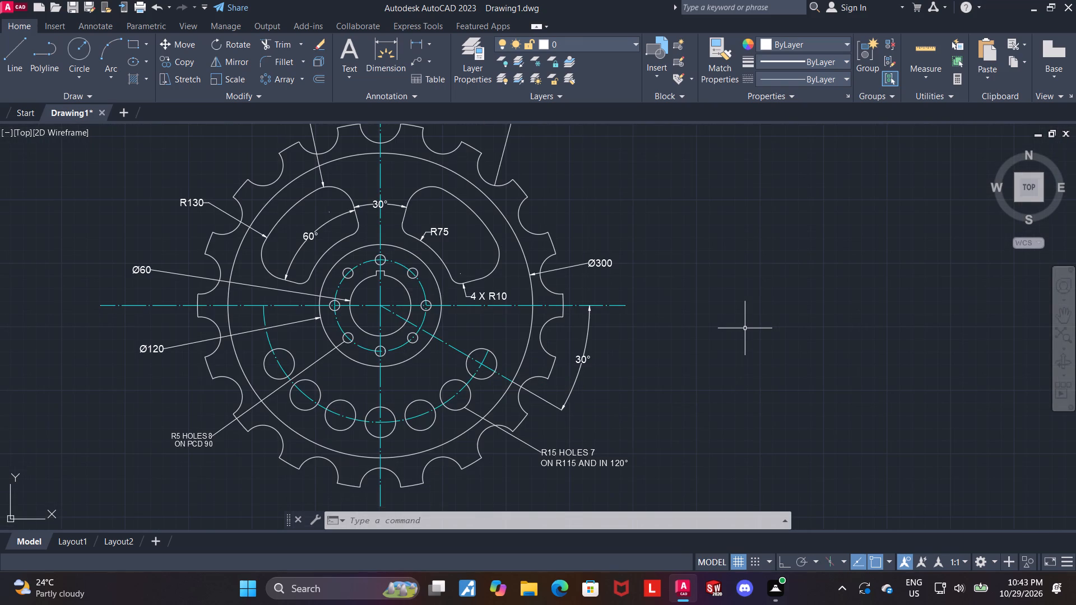
pyautogui.scroll(-1, 745, 328)
pyautogui.moveTo(742, 329); pyautogui.dragTo(690, 337, button='middle')
pyautogui.scroll(1, 690, 337)
pyautogui.scroll(-1, 690, 337)
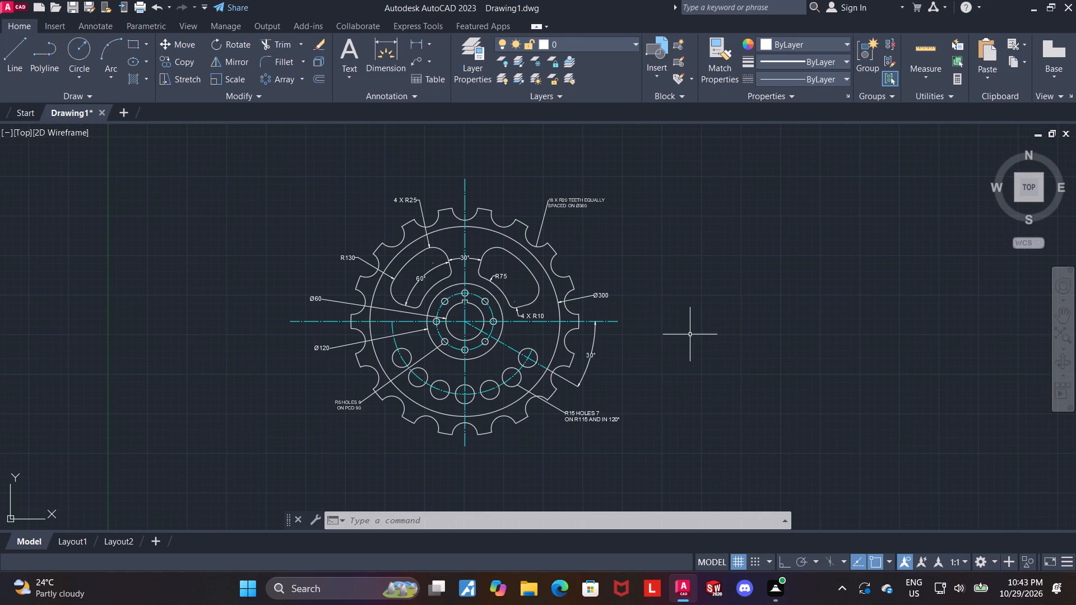
# Modify the Standard dimension style so that dimension lines and extension lines are both red.
pyautogui.press('d')
pyautogui.press('Return')
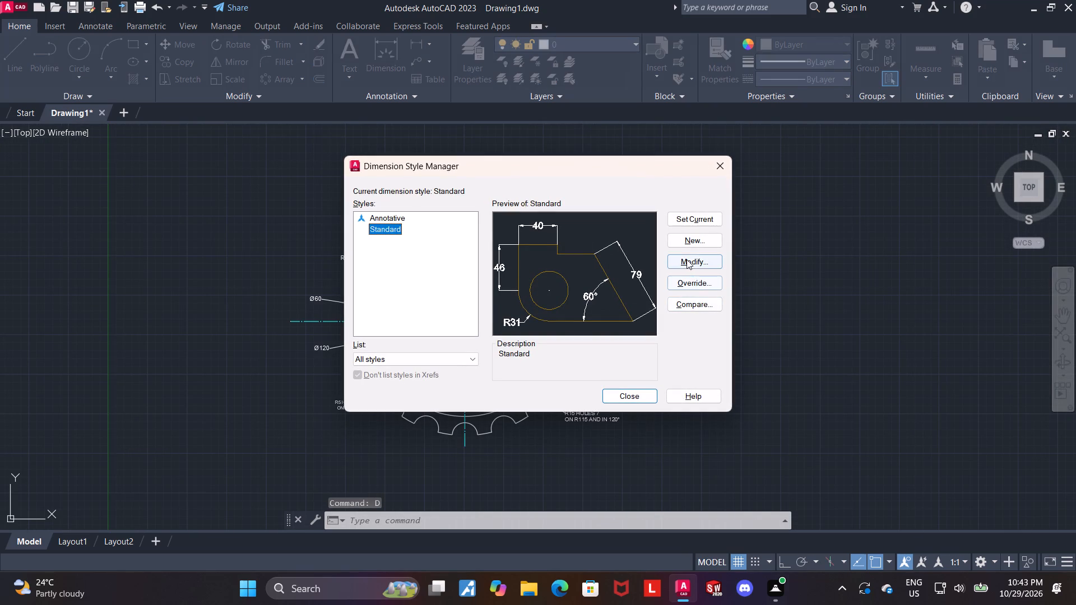
pyautogui.click(687, 259)
pyautogui.click(355, 137)
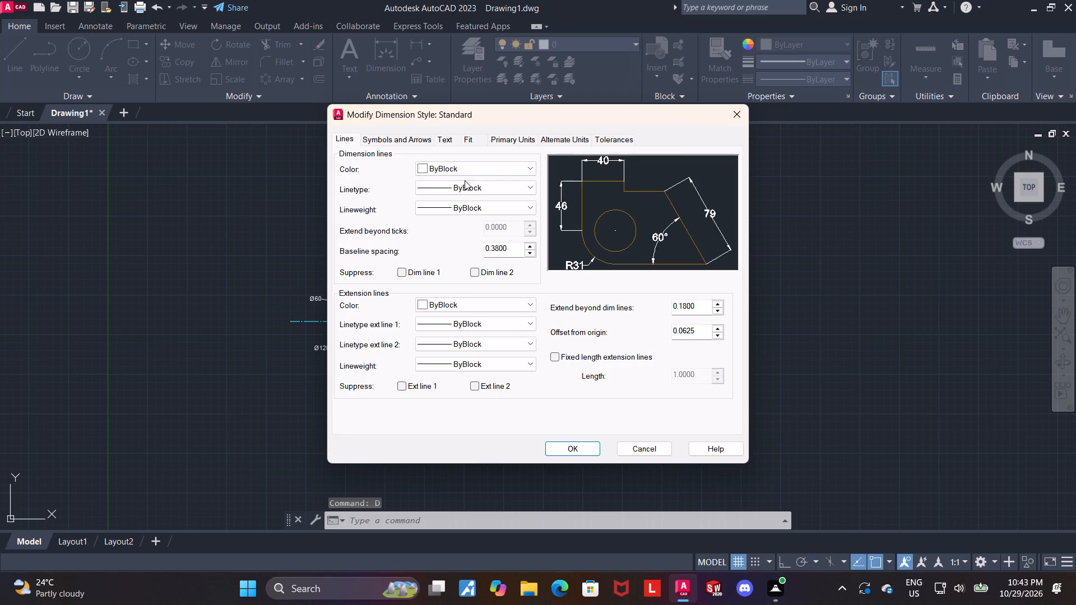
pyautogui.click(465, 175)
pyautogui.click(447, 210)
pyautogui.click(453, 299)
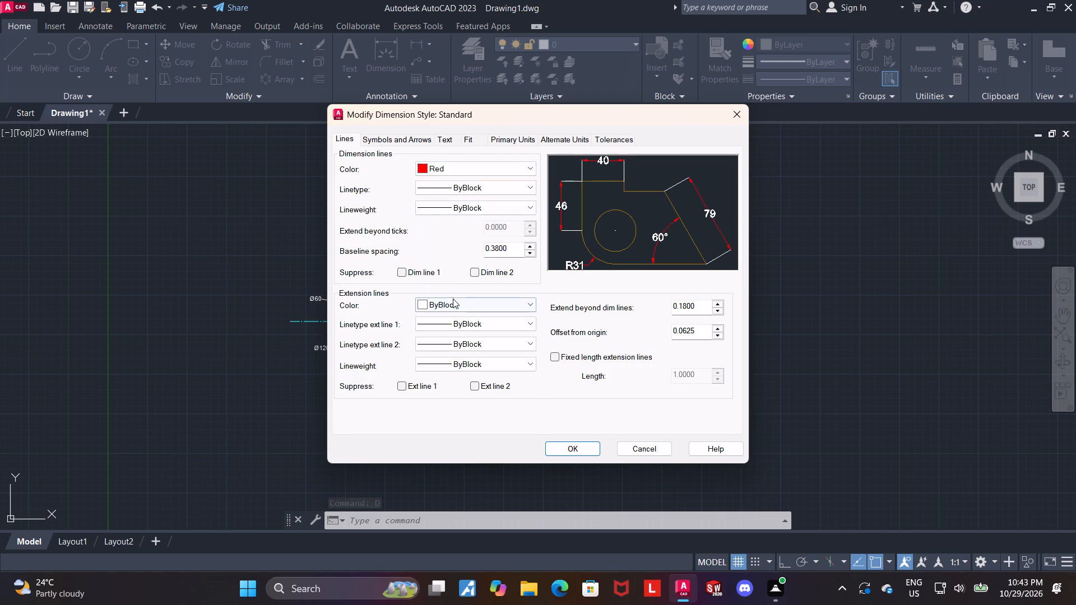
pyautogui.click(448, 343)
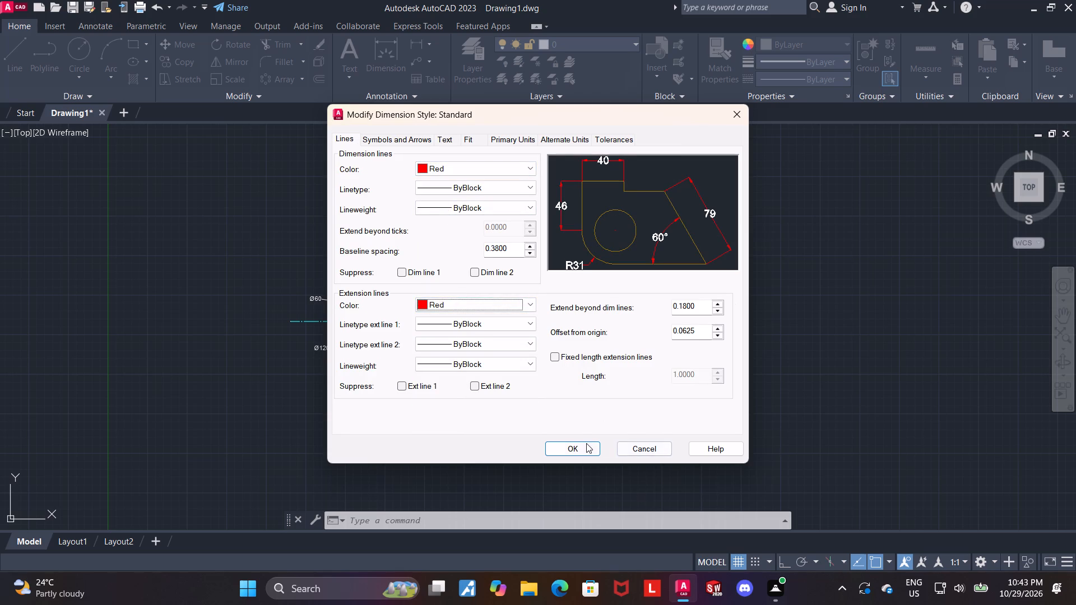
pyautogui.click(584, 444)
pyautogui.click(625, 392)
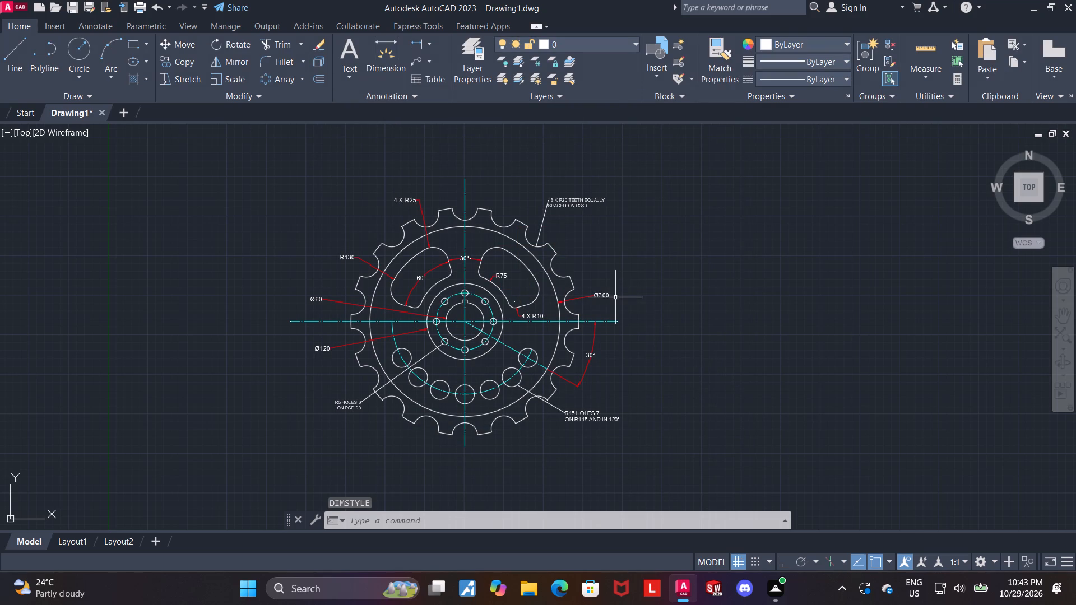
# Examine the recoloured dimensions around the part and check the properties of the R15 holes leader note.
pyautogui.scroll(1, 615, 297)
pyautogui.scroll(-1, 595, 409)
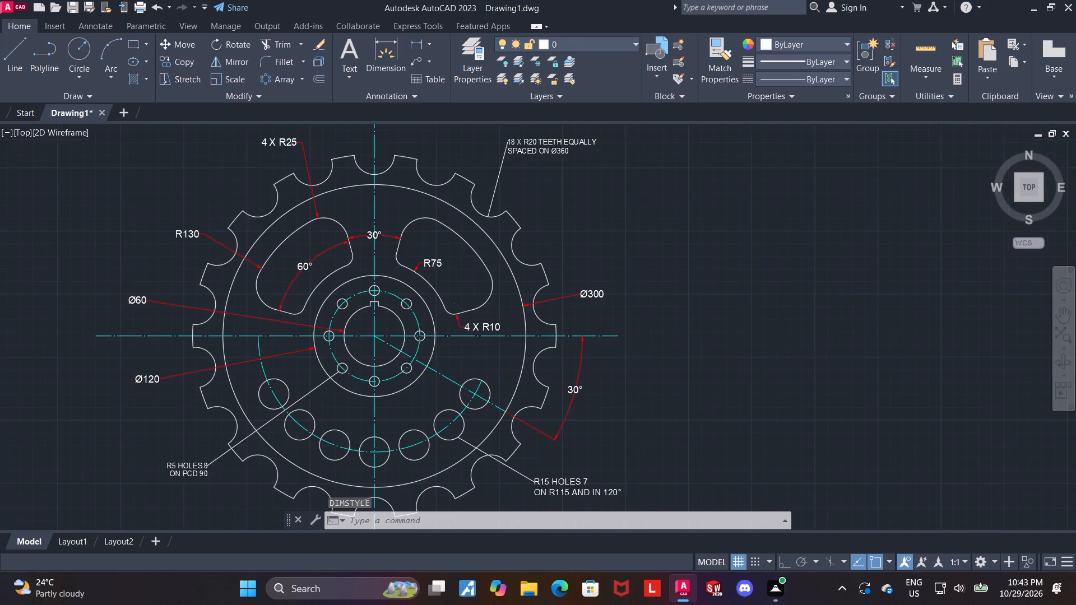
pyautogui.moveTo(610, 418); pyautogui.dragTo(595, 366, button='middle')
pyautogui.scroll(1, 518, 399)
pyautogui.click(526, 390)
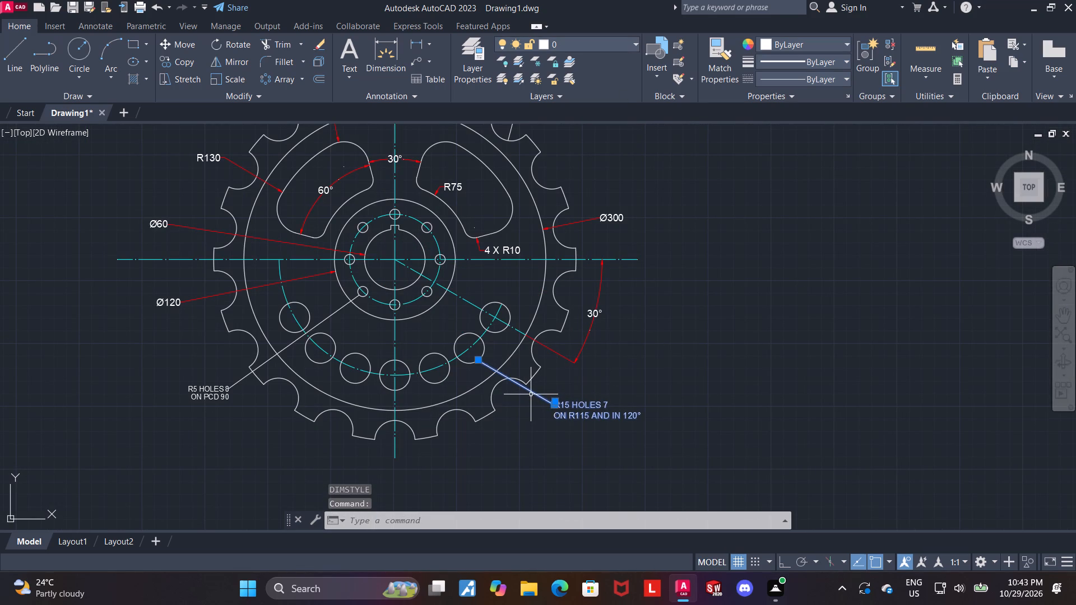
pyautogui.doubleClick(531, 394)
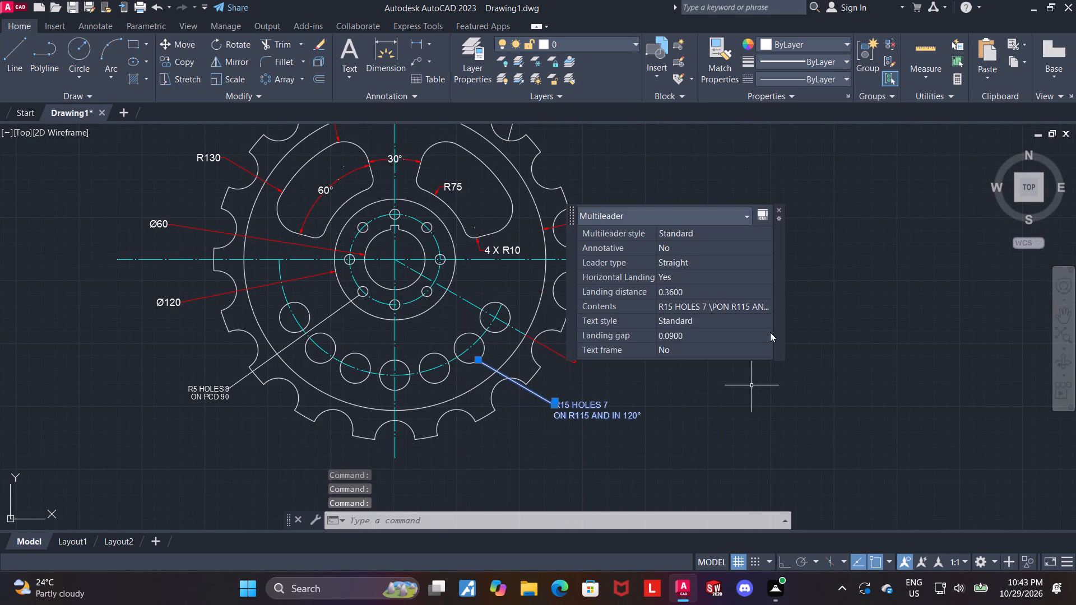
pyautogui.click(823, 388)
pyautogui.press('Escape')
pyautogui.press('Escape')
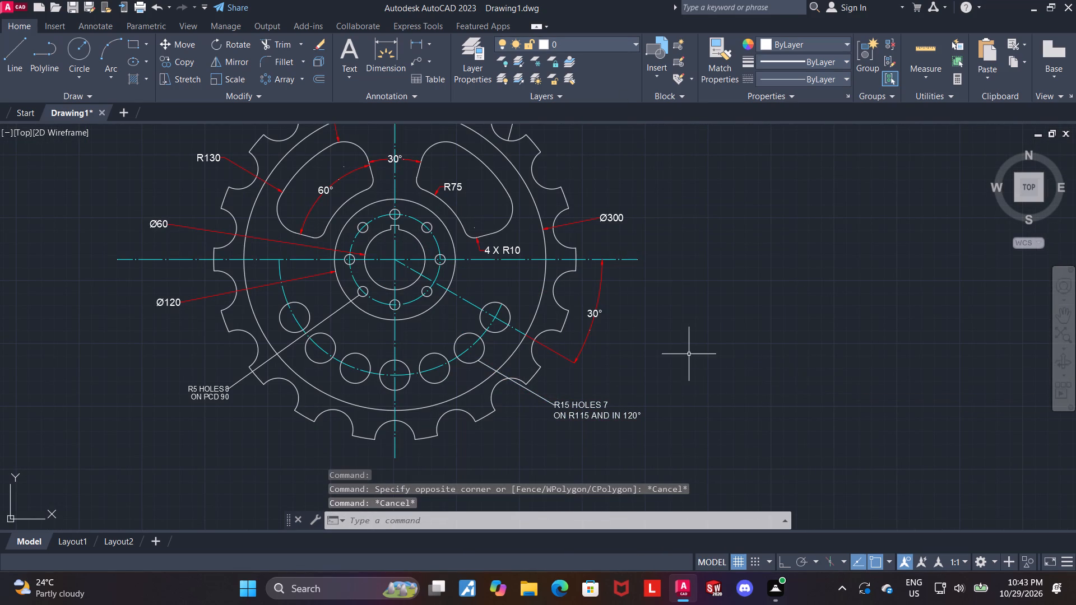
pyautogui.moveTo(696, 351); pyautogui.dragTo(671, 392, button='middle')
pyautogui.scroll(-1, 739, 364)
pyautogui.moveTo(738, 350); pyautogui.dragTo(735, 352, button='middle')
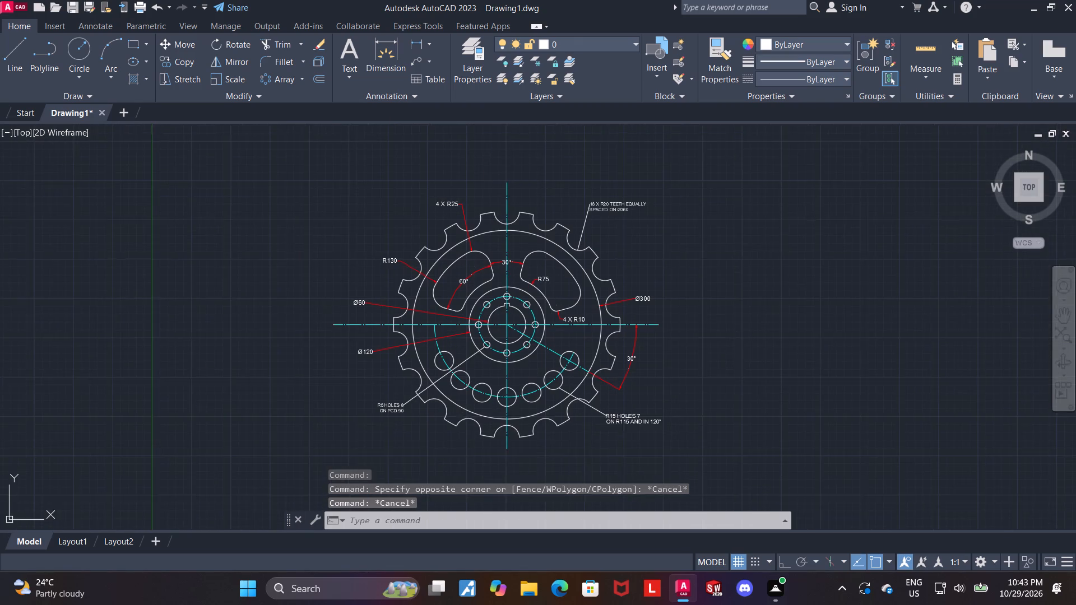
pyautogui.moveTo(735, 352); pyautogui.dragTo(723, 360, button='middle')
pyautogui.scroll(1, 695, 319)
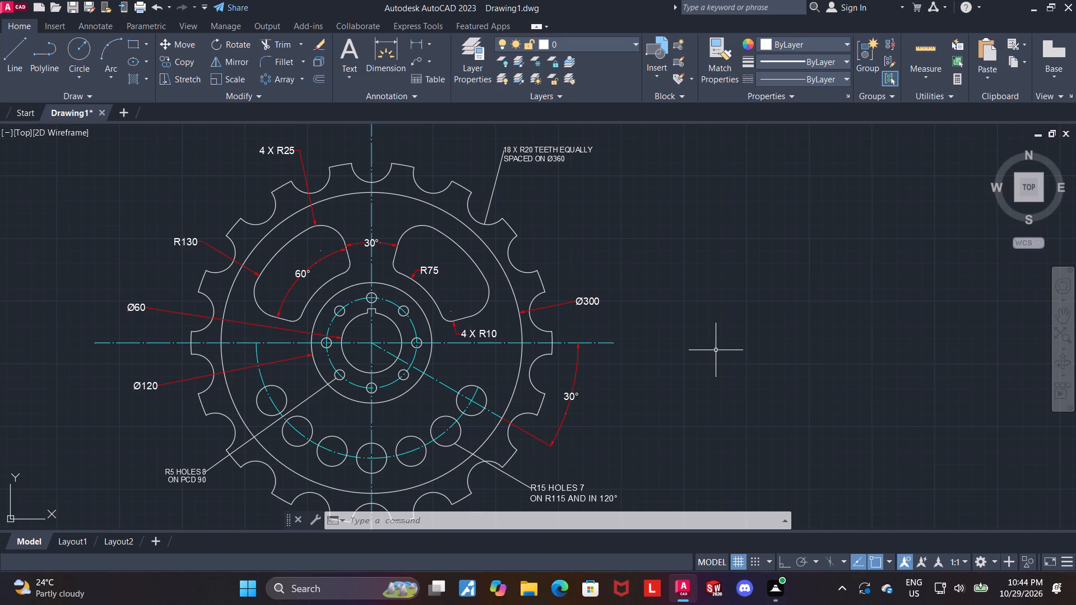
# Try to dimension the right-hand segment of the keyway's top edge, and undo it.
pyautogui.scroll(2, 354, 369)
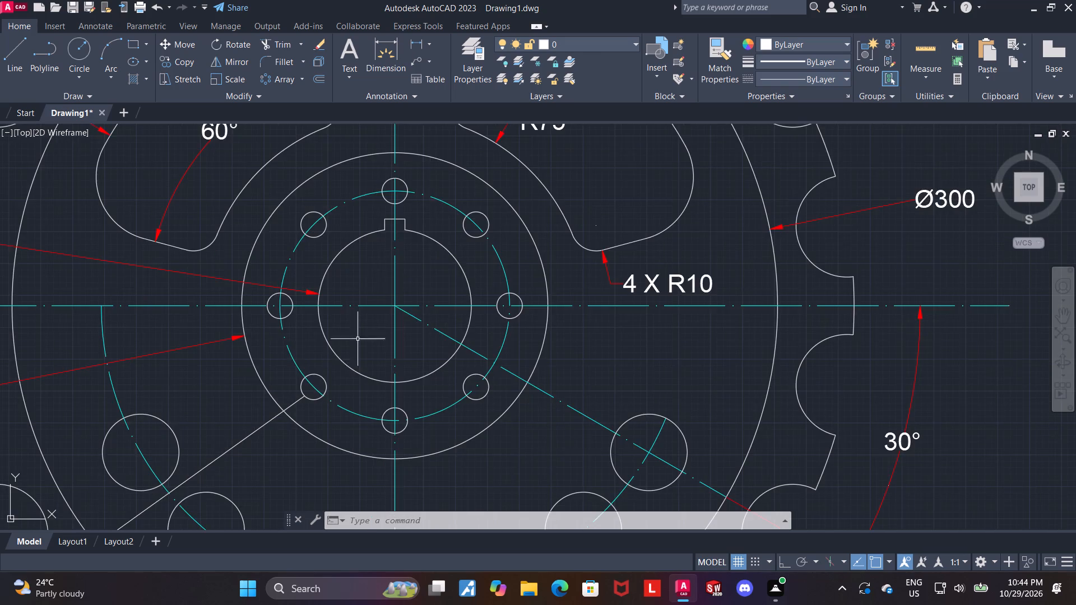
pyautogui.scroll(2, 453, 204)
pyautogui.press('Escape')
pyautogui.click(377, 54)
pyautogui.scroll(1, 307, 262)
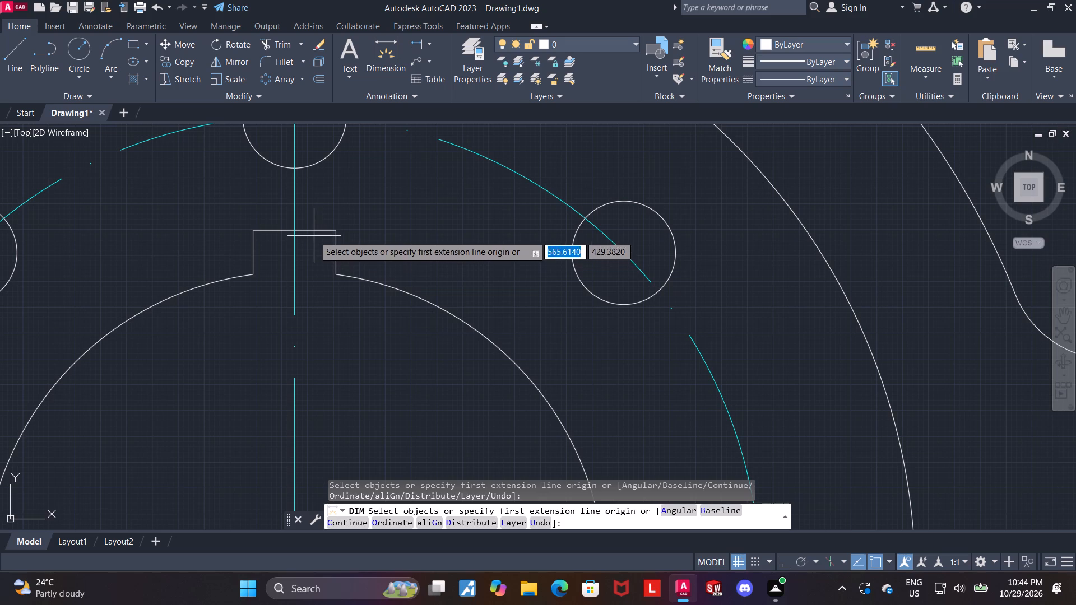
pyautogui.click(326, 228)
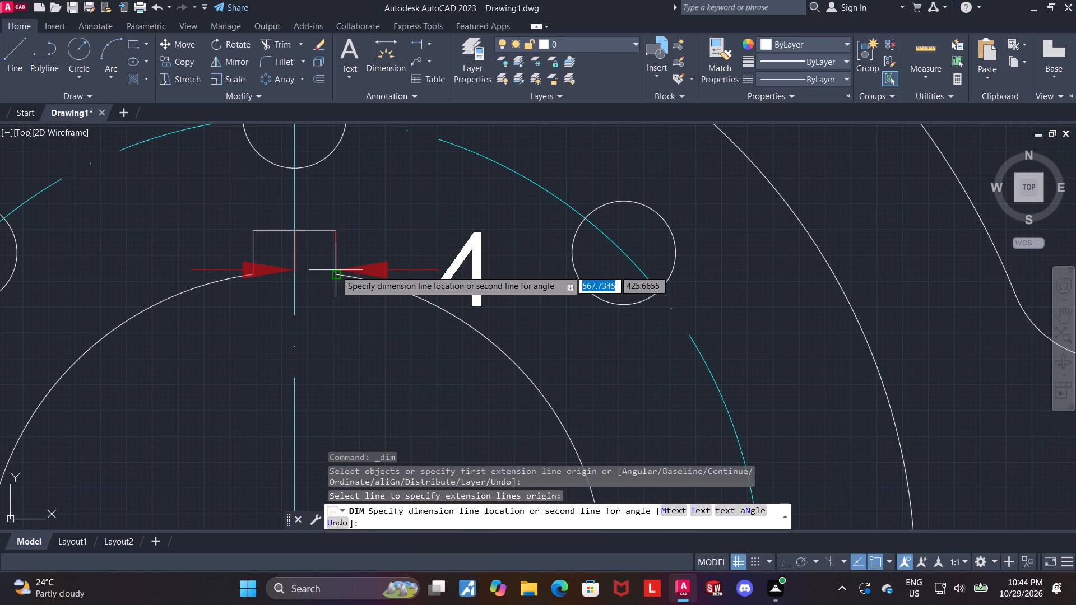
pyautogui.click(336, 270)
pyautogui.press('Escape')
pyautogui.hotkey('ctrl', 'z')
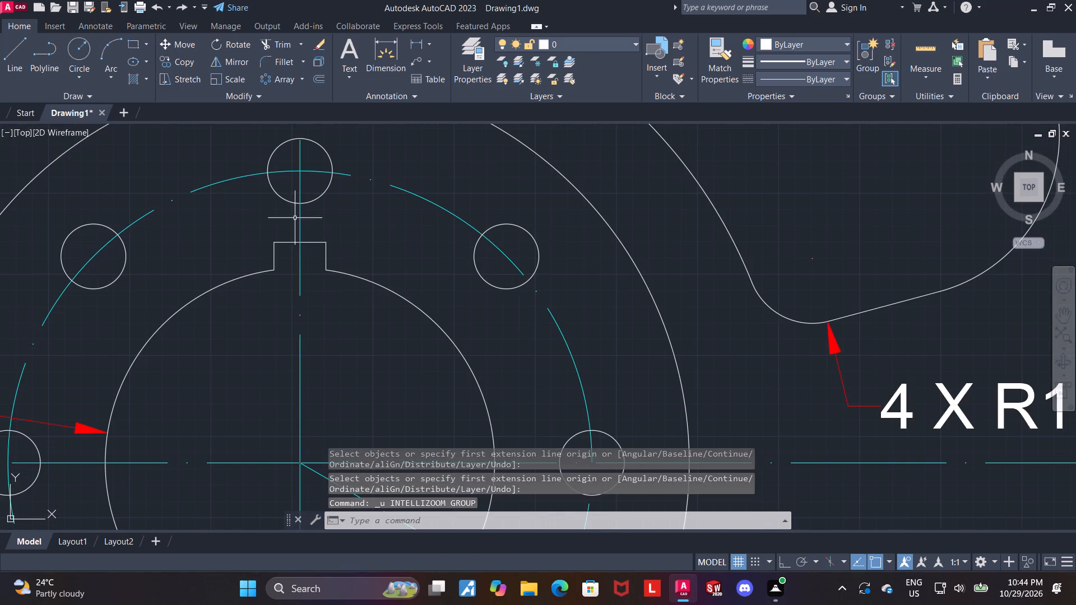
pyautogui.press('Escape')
# Join the two collinear segments of the keyway's top edge into a single line.
pyautogui.scroll(1, 312, 238)
pyautogui.click(312, 246)
pyautogui.click(279, 246)
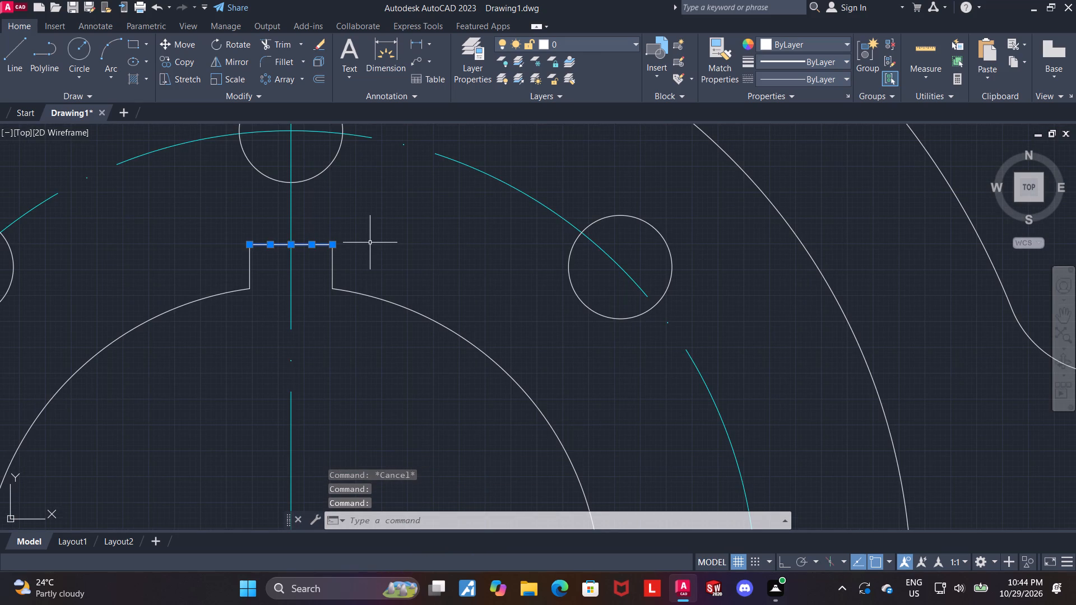
pyautogui.press('j')
pyautogui.press('Return')
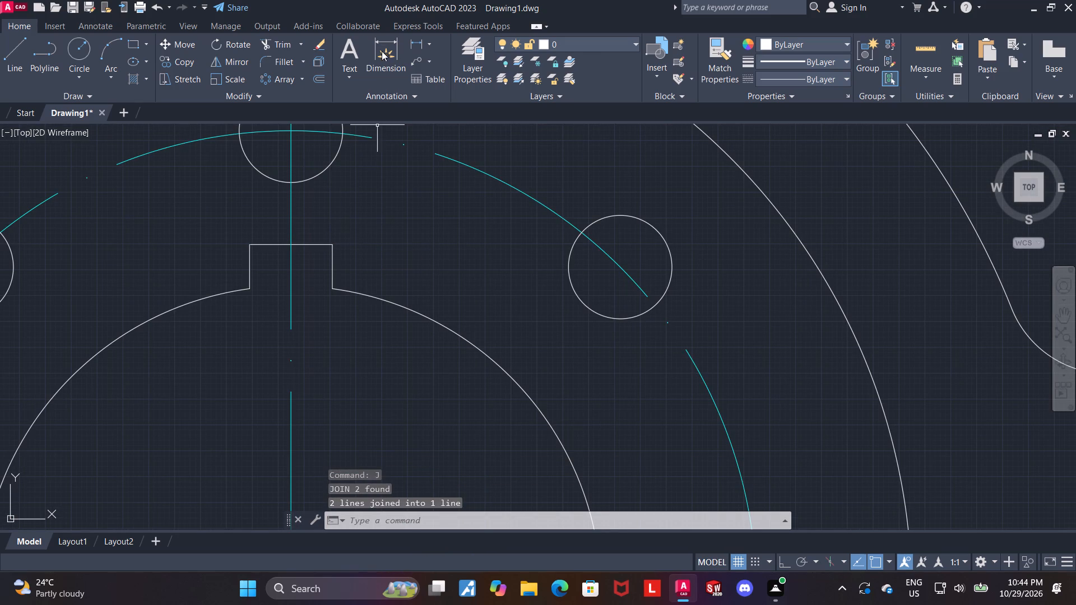
# Preview a dimension across the keyway's top edge to check its width, without placing it.
pyautogui.click(381, 48)
pyautogui.scroll(1, 321, 267)
pyautogui.click(313, 231)
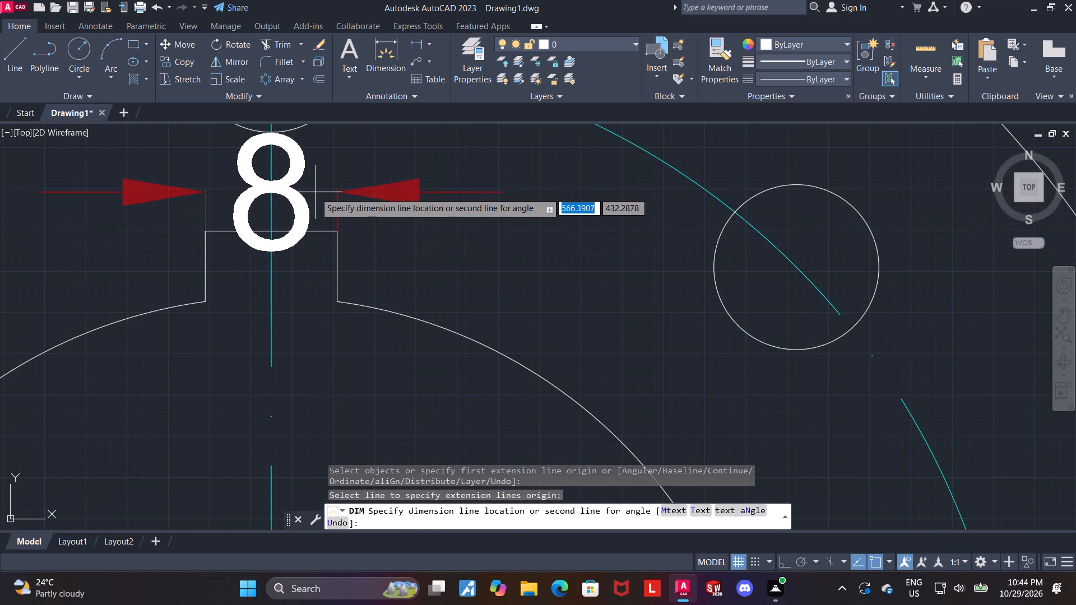
pyautogui.press('Escape')
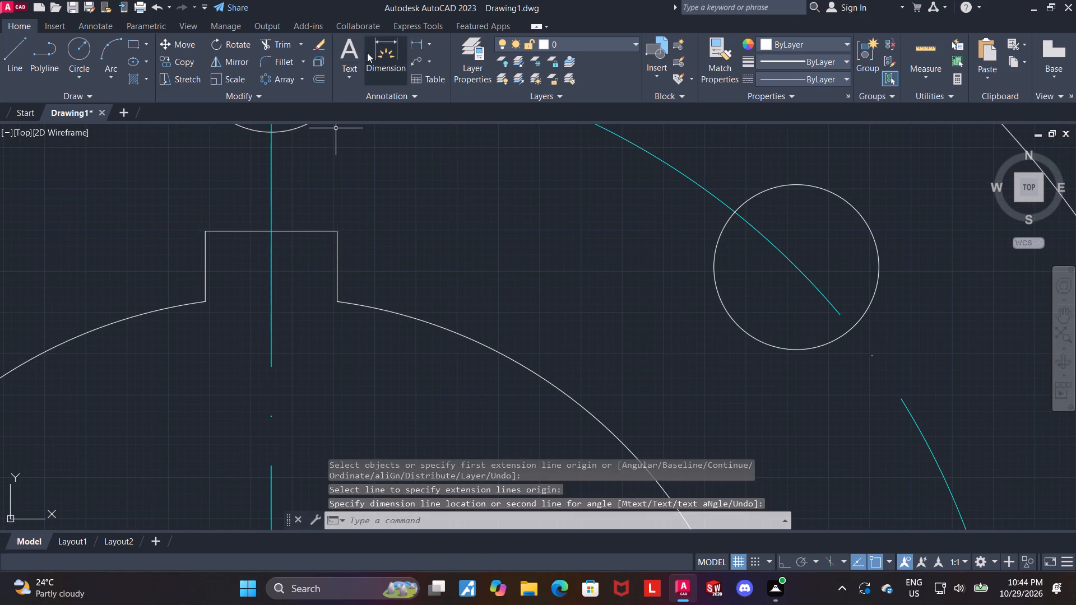
pyautogui.click(381, 42)
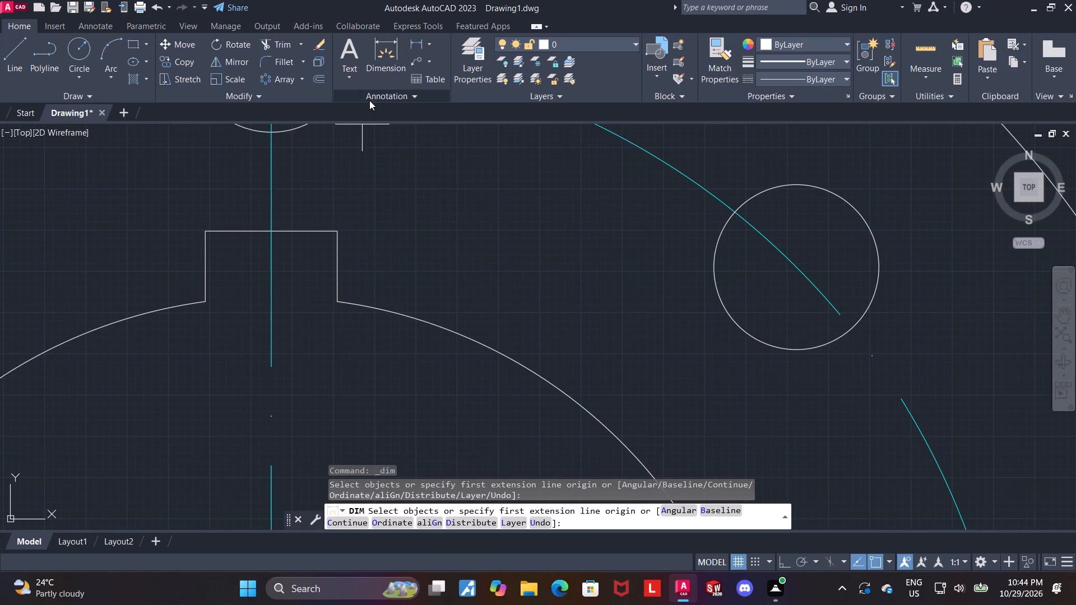
pyautogui.click(376, 68)
pyautogui.scroll(1, 322, 202)
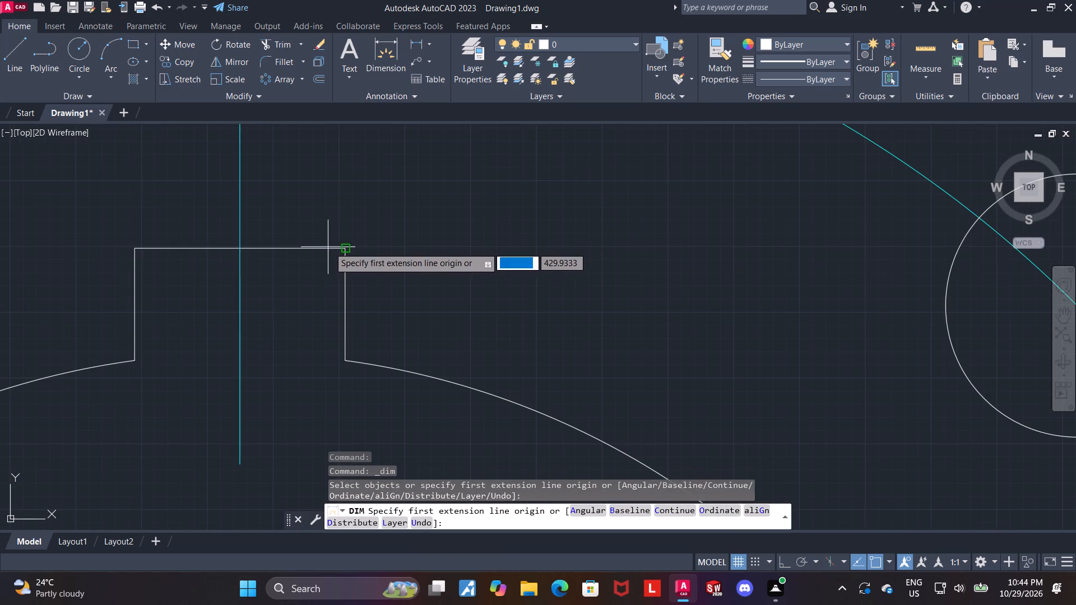
pyautogui.click(271, 247)
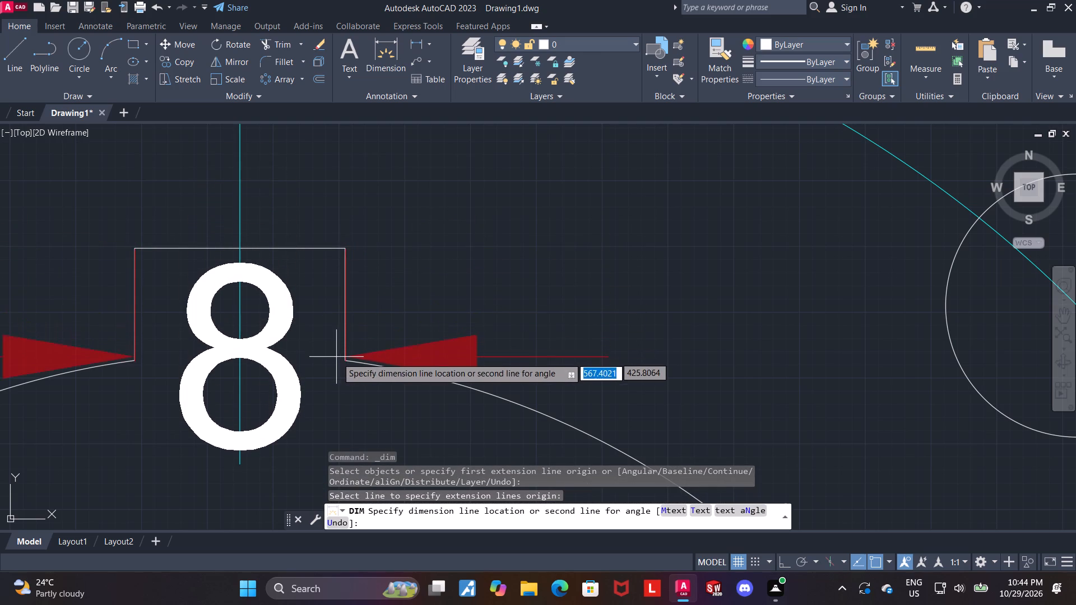
pyautogui.press('Escape')
# Preview a dimension along the keyway's right side to check its depth, without placing it.
pyautogui.click(380, 44)
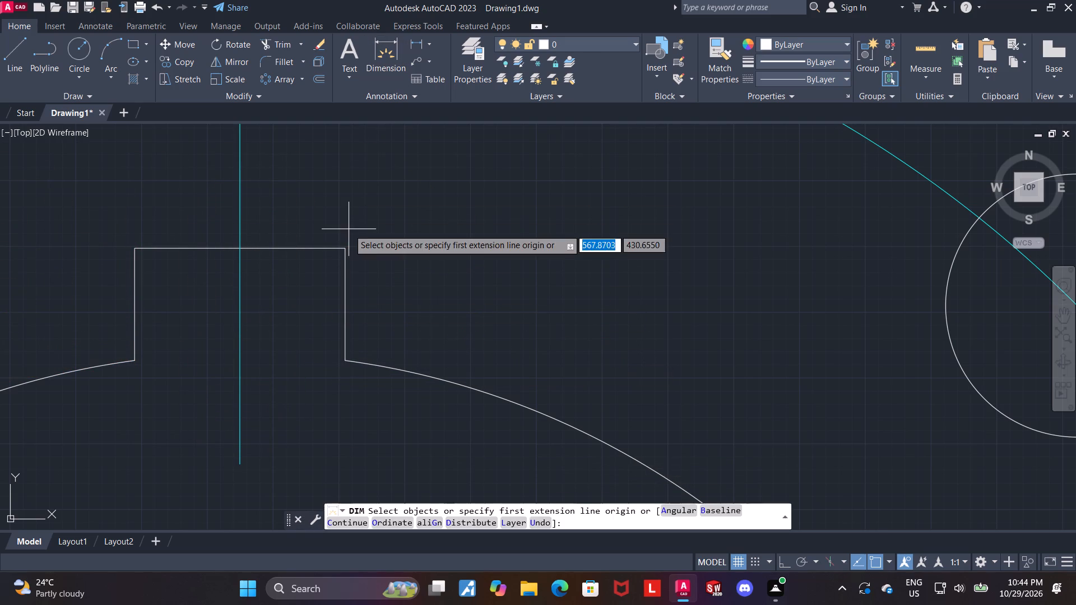
pyautogui.click(343, 249)
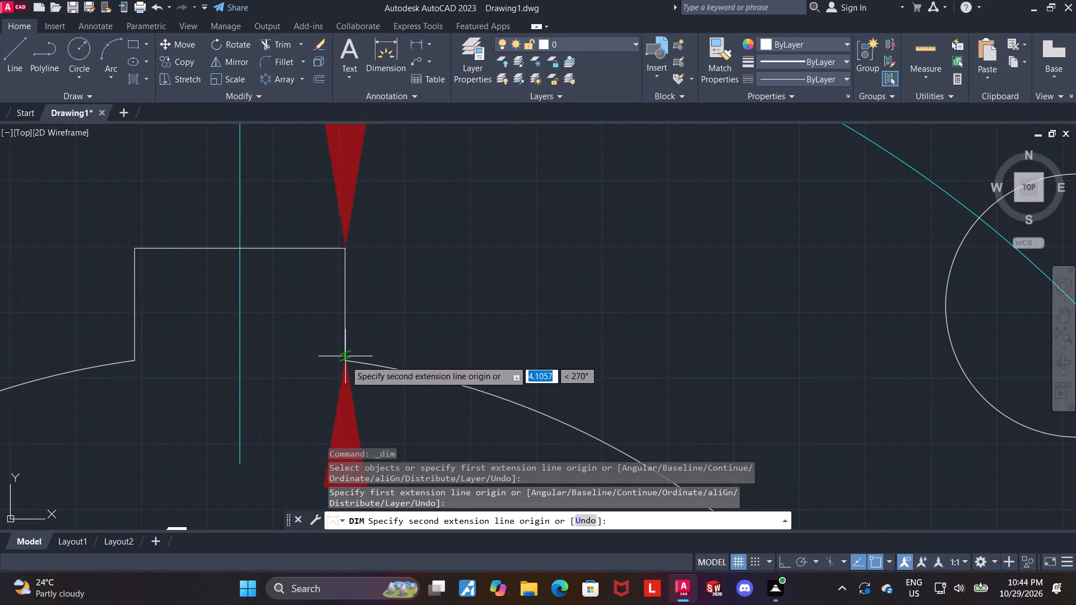
pyautogui.click(345, 362)
pyautogui.scroll(-3, 492, 286)
pyautogui.press('Escape')
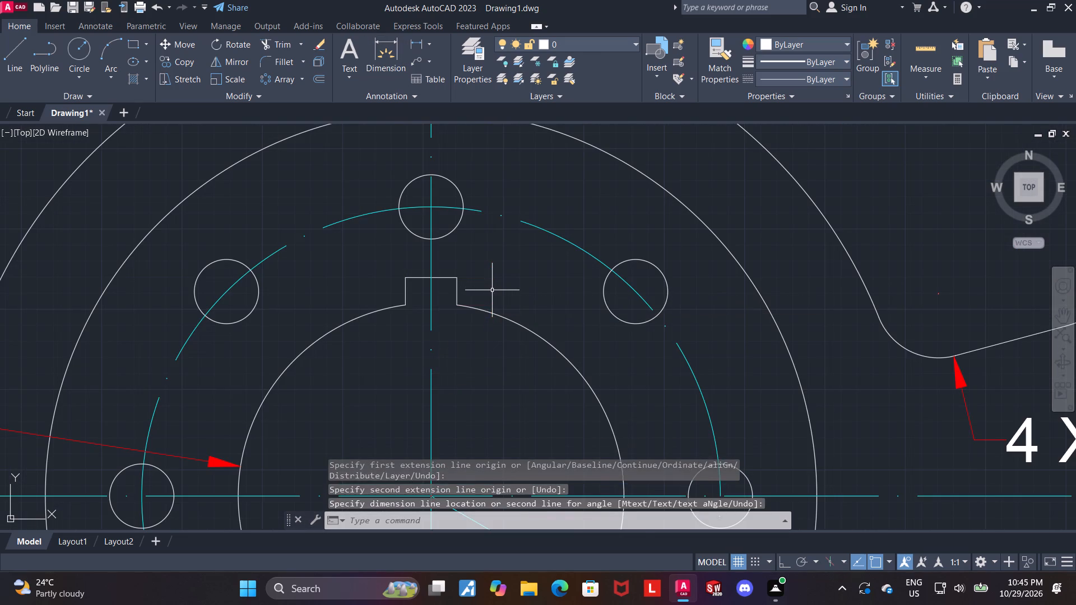
pyautogui.scroll(-1, 492, 290)
pyautogui.moveTo(489, 287); pyautogui.dragTo(456, 352, button='middle')
pyautogui.press('Escape')
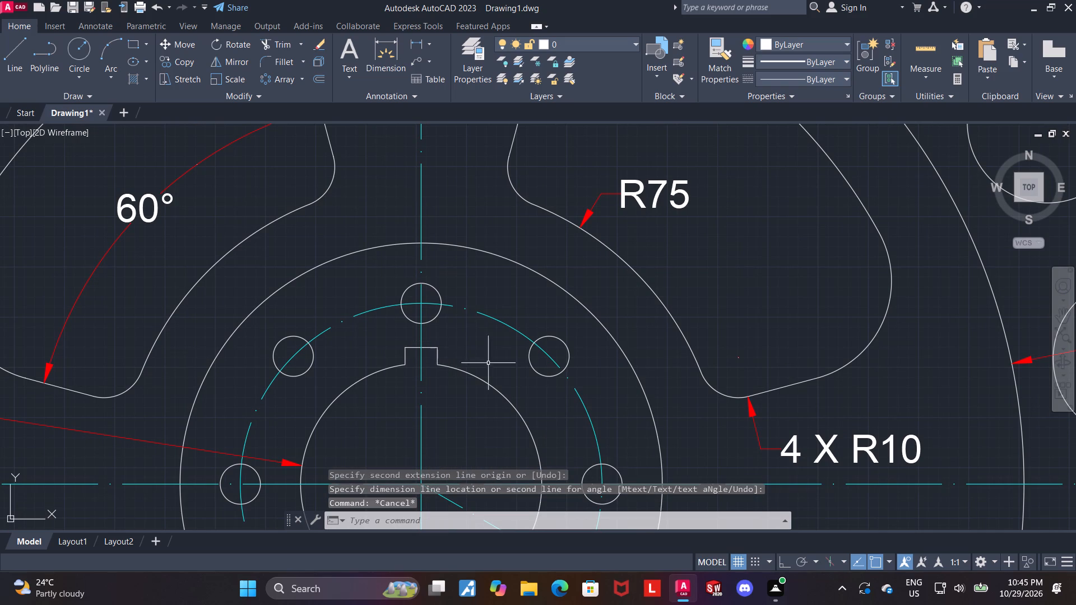
pyautogui.press('Escape')
# Place a multileader from the keyway's top-right corner to a landing outside the rim at the upper right, with note text height 5.
pyautogui.scroll(-1, 448, 311)
pyautogui.moveTo(457, 309); pyautogui.dragTo(358, 356, button='middle')
pyautogui.click(419, 58)
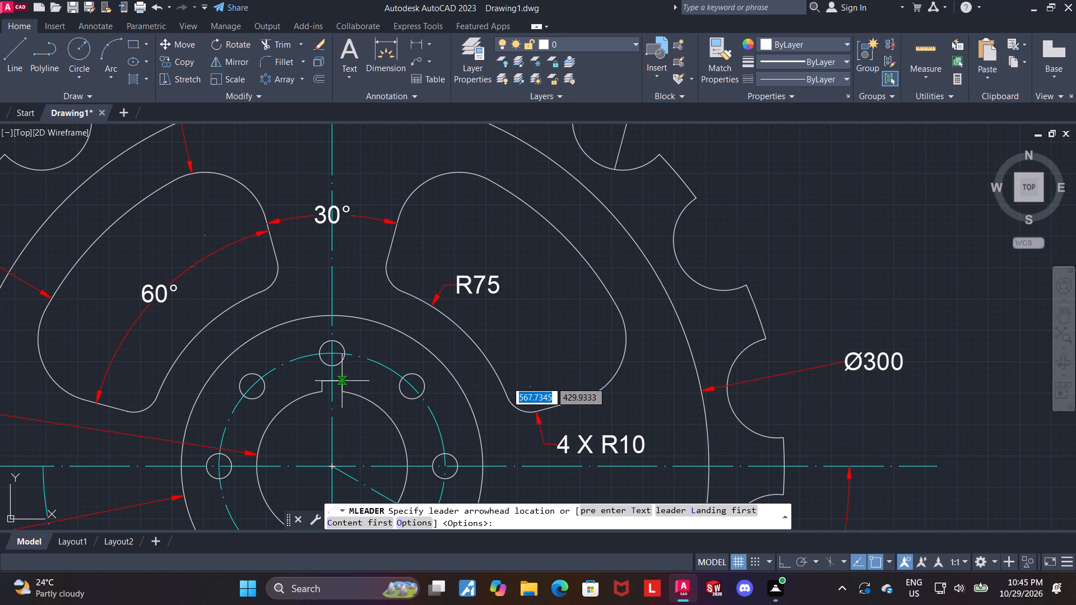
pyautogui.click(344, 381)
pyautogui.scroll(-1, 725, 221)
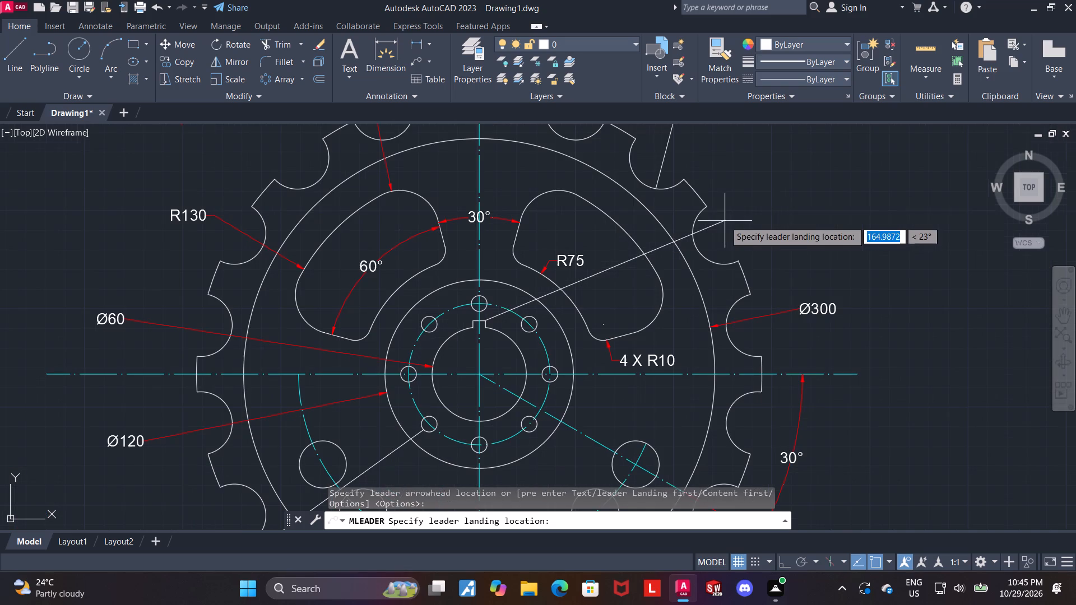
pyautogui.moveTo(772, 199); pyautogui.dragTo(596, 266, button='middle')
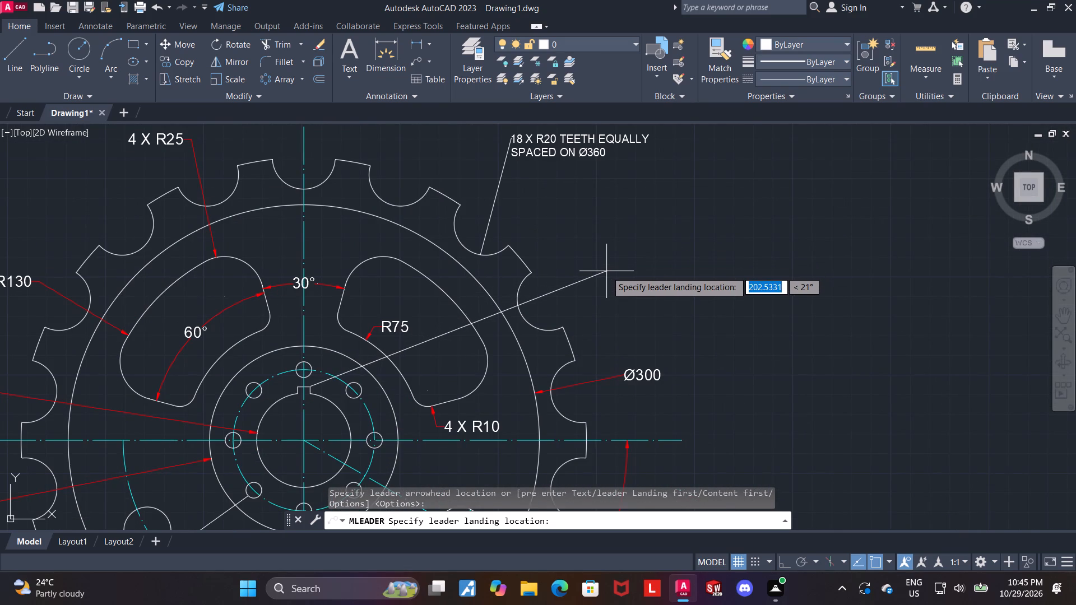
pyautogui.click(606, 271)
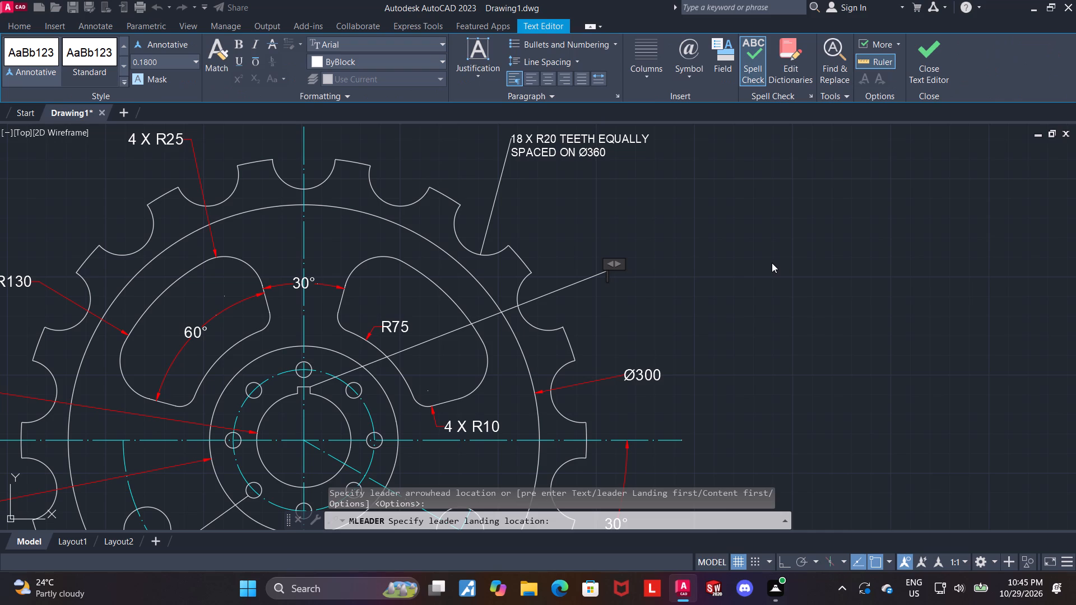
pyautogui.moveTo(163, 63); pyautogui.dragTo(0, 80)
pyautogui.press('5')
pyautogui.press('Return')
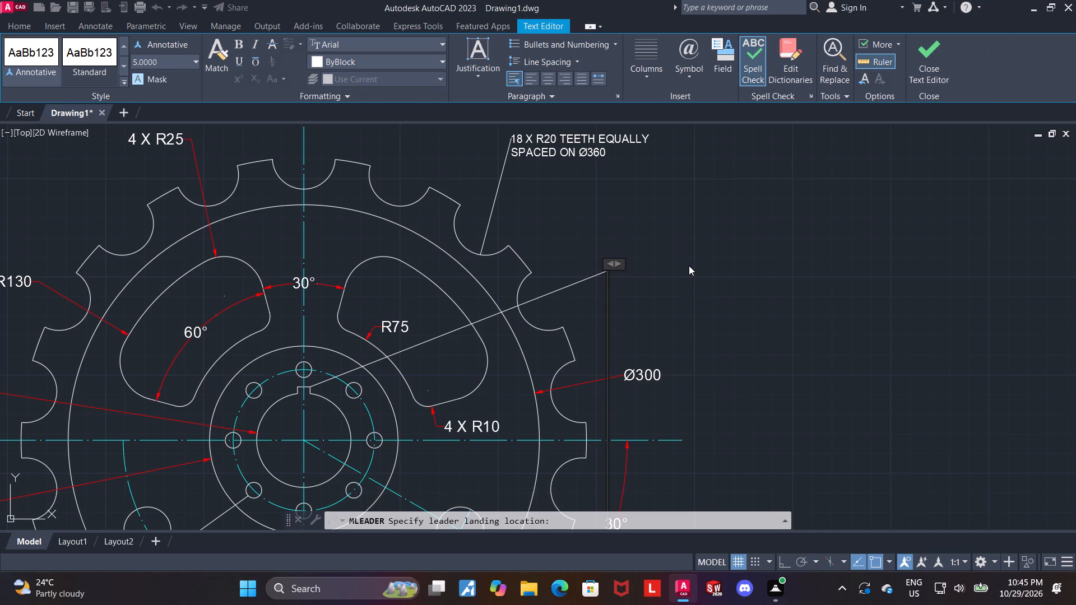
# Enter the keyway leader's note text as 8 X 4 KEYWAY and finish the note.
pyautogui.write('8')
pyautogui.press('space')
pyautogui.write('X')
pyautogui.press('space')
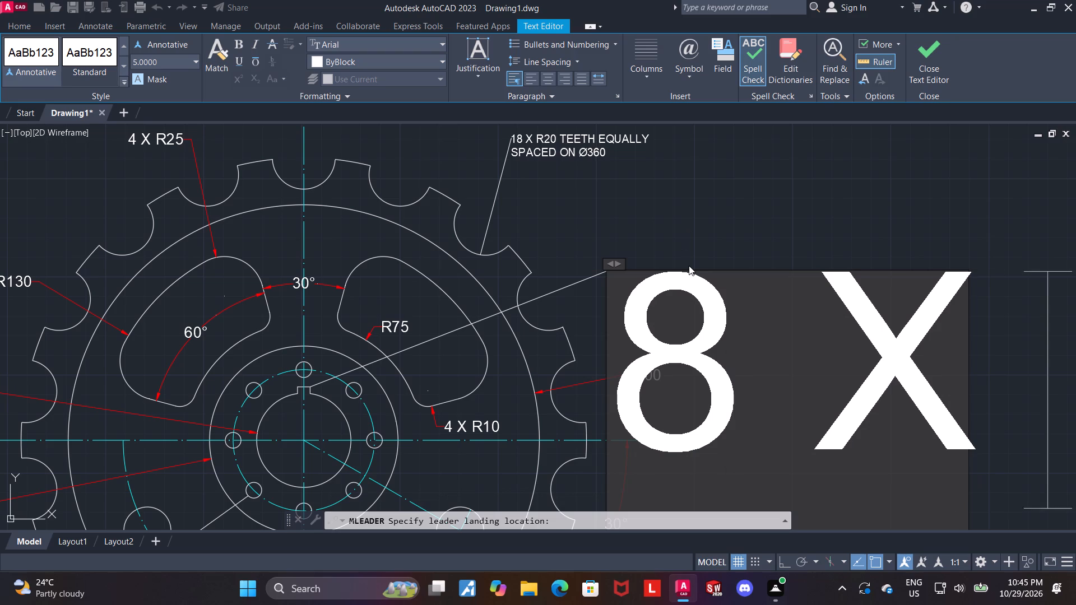
pyautogui.write('4')
pyautogui.press('space')
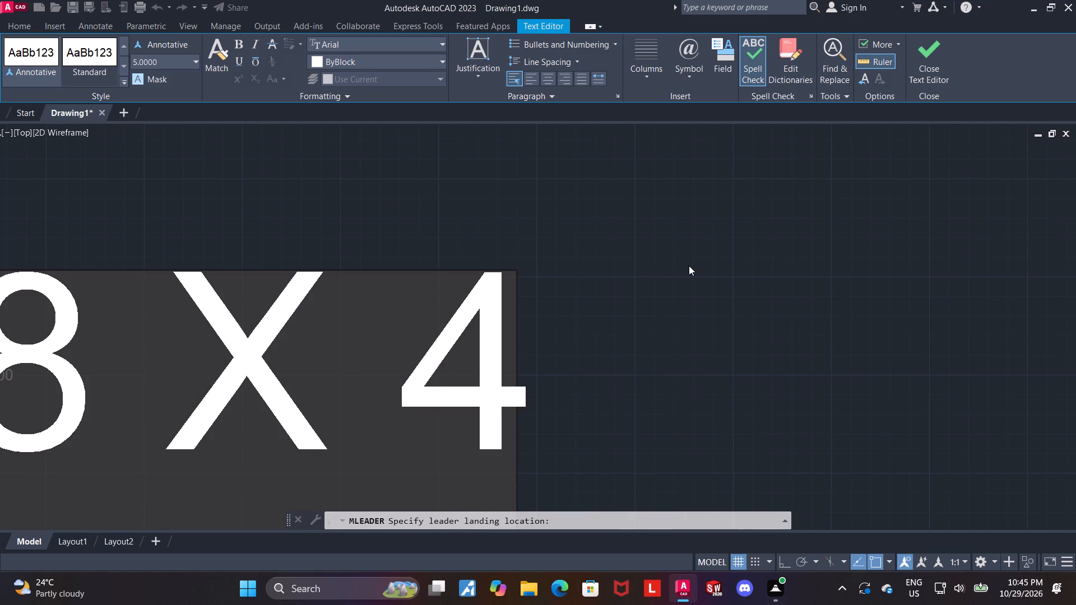
pyautogui.write('KEY')
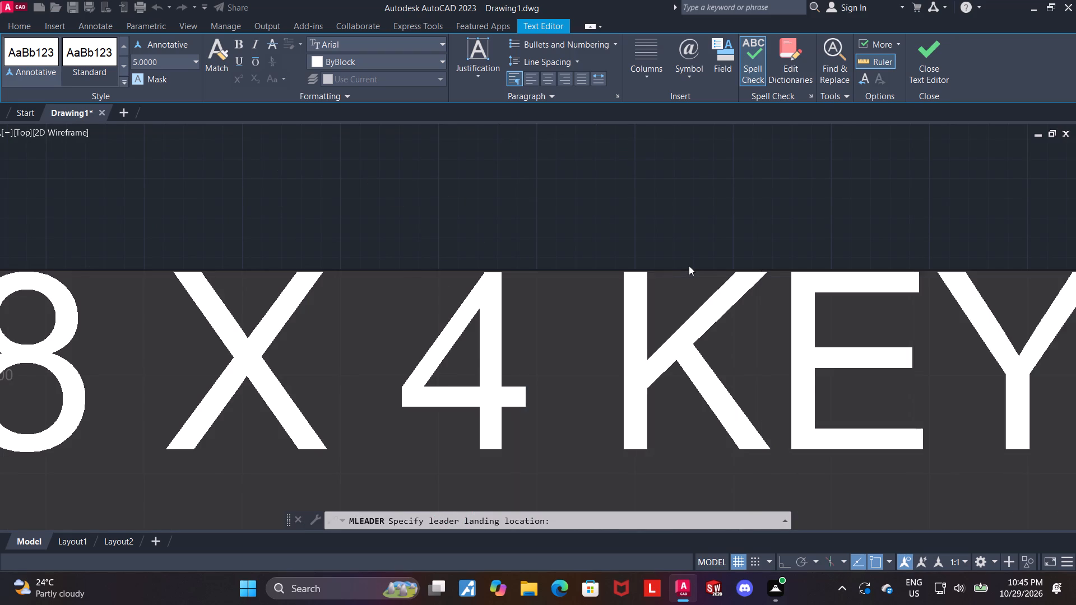
pyautogui.write('WAY')
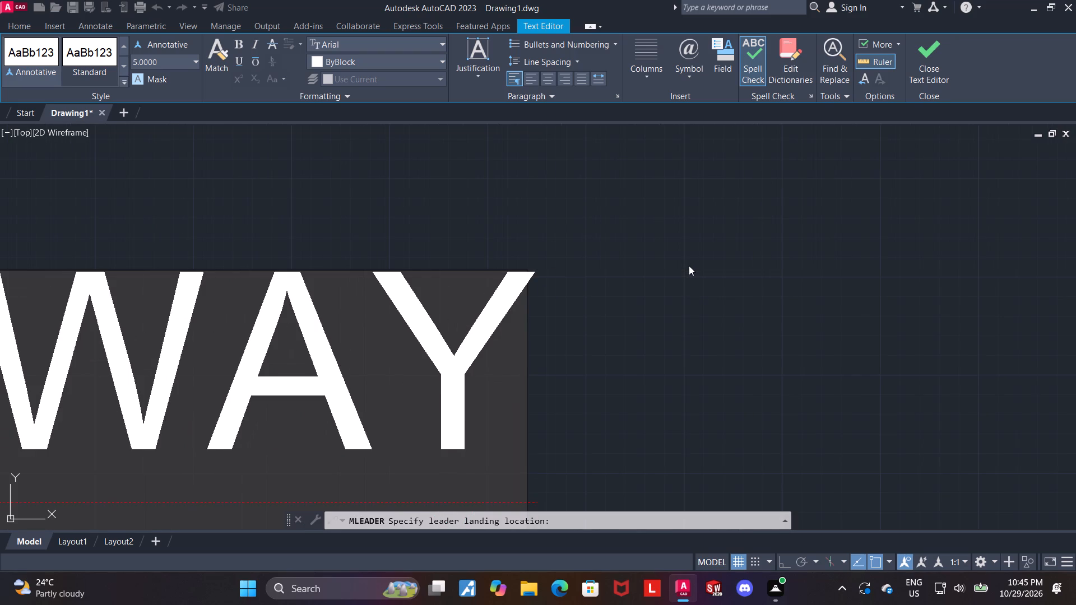
pyautogui.click(938, 50)
# Set the text height of the whole R5 HOLES 8 ON PCD 90 leader note to 6.
pyautogui.scroll(-2, 715, 226)
pyautogui.scroll(-4, 614, 241)
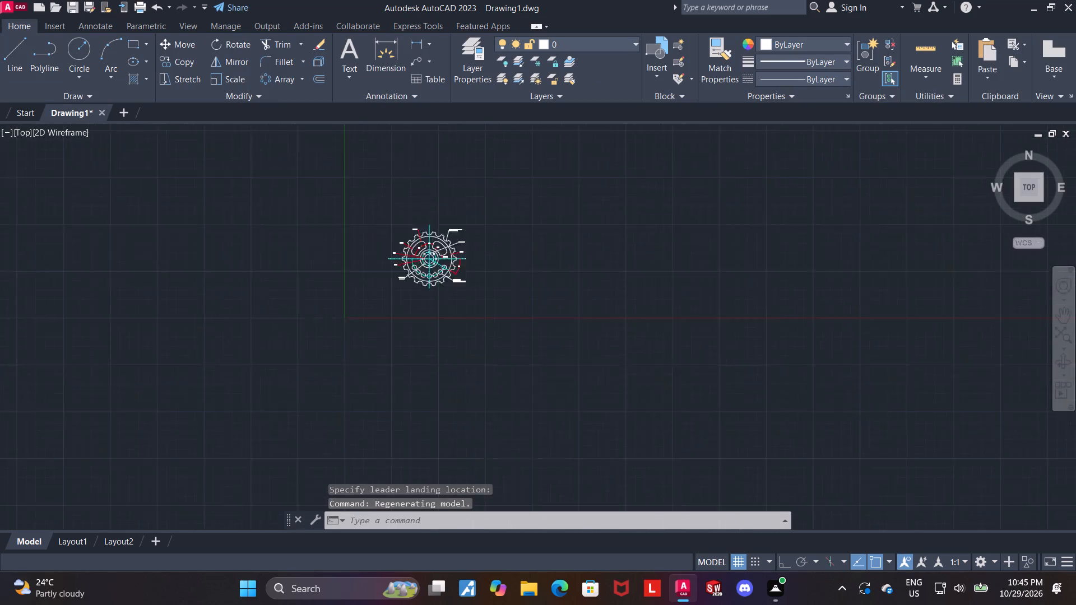
pyautogui.scroll(4, 505, 236)
pyautogui.scroll(1, 590, 221)
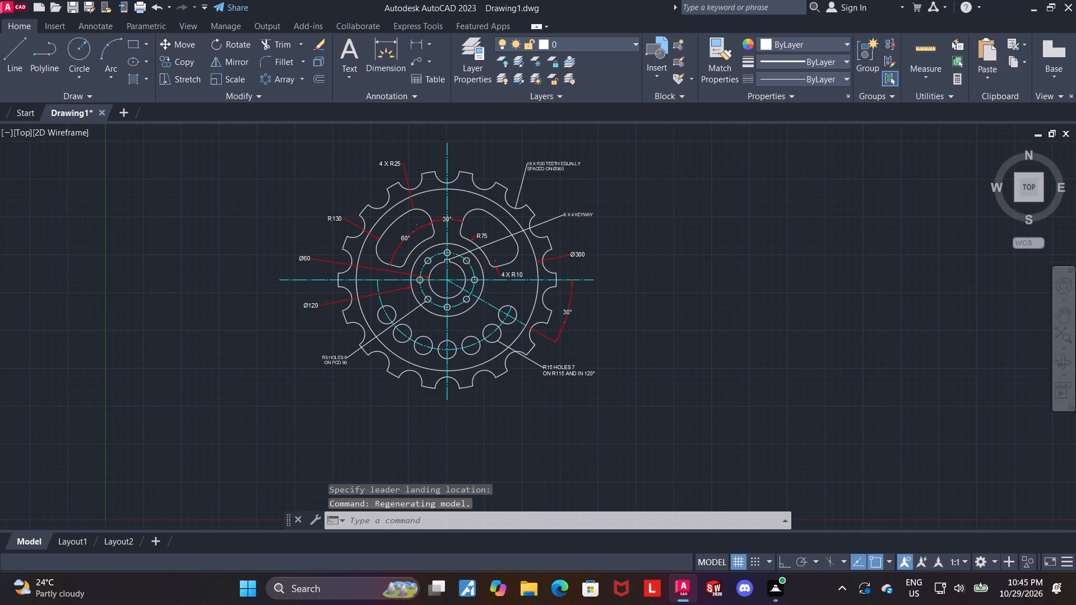
pyautogui.scroll(-1, 637, 267)
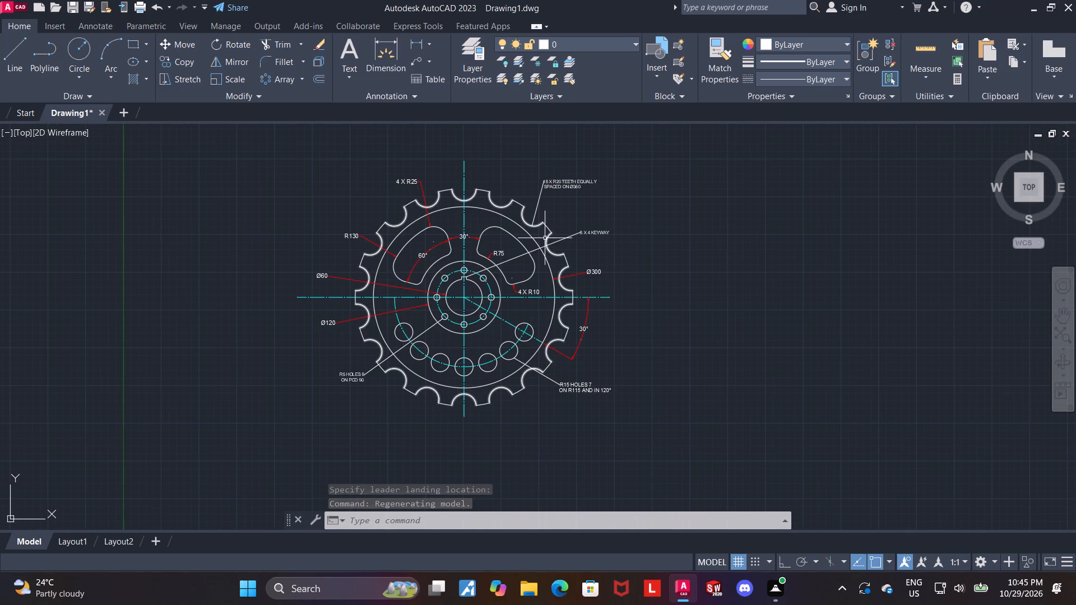
pyautogui.scroll(1, 592, 239)
pyautogui.moveTo(615, 243); pyautogui.dragTo(626, 245, button='middle')
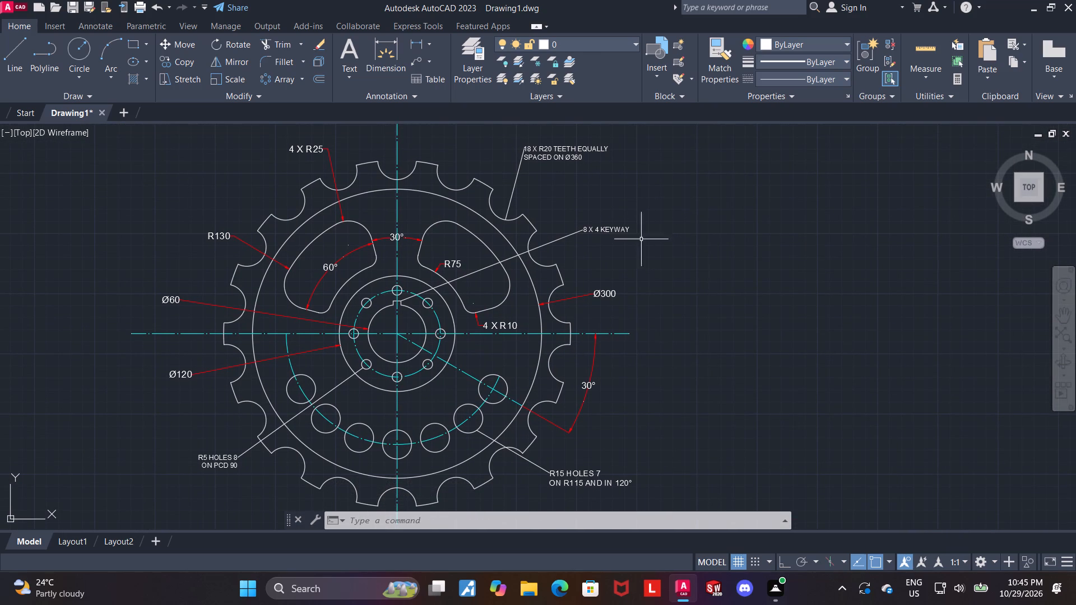
pyautogui.scroll(1, 606, 237)
pyautogui.scroll(-2, 605, 237)
pyautogui.scroll(1, 621, 258)
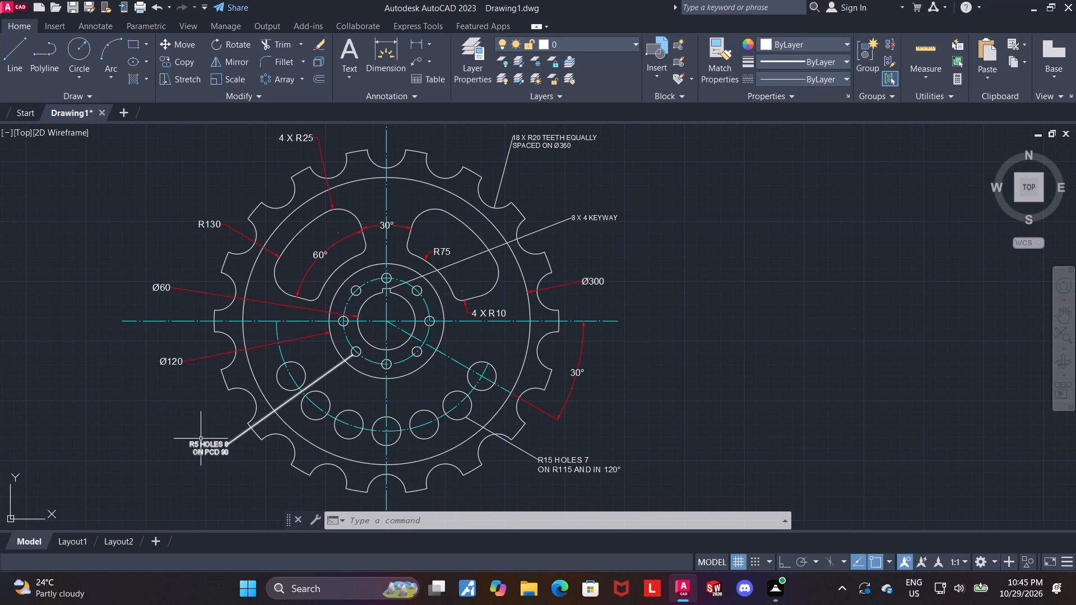
pyautogui.click(200, 439)
pyautogui.click(204, 446)
pyautogui.doubleClick(205, 445)
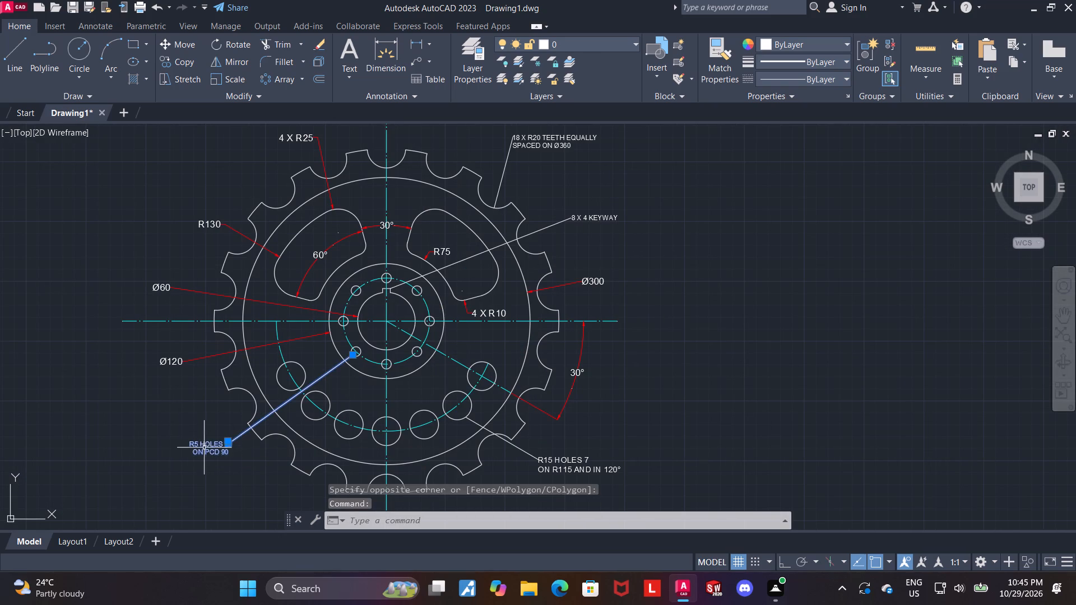
pyautogui.doubleClick(207, 452)
pyautogui.moveTo(226, 452); pyautogui.dragTo(225, 452)
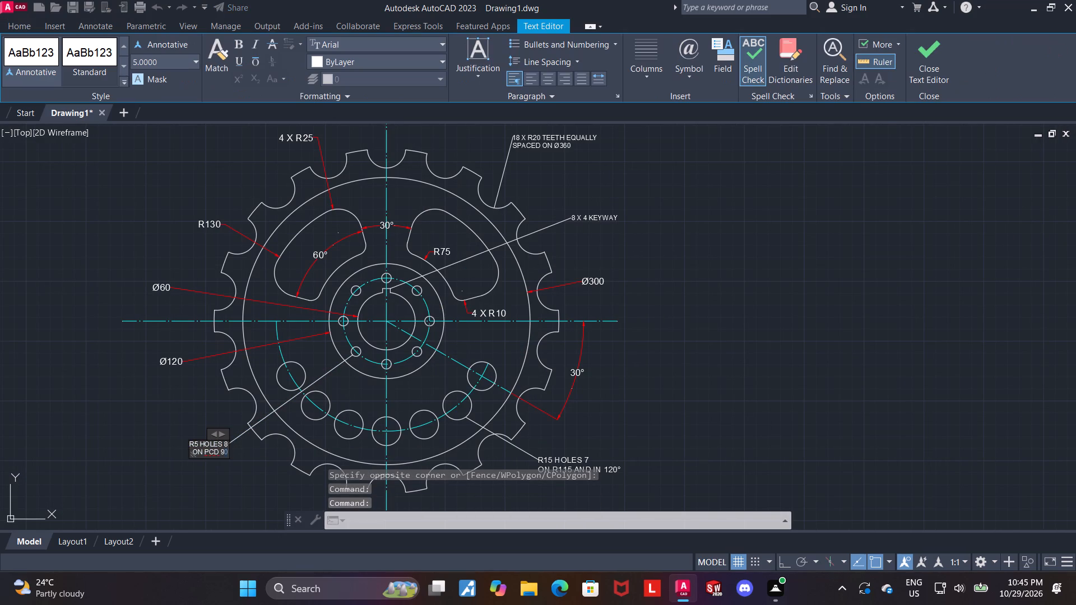
pyautogui.moveTo(225, 452); pyautogui.dragTo(177, 443)
pyautogui.moveTo(161, 59); pyautogui.dragTo(0, 63)
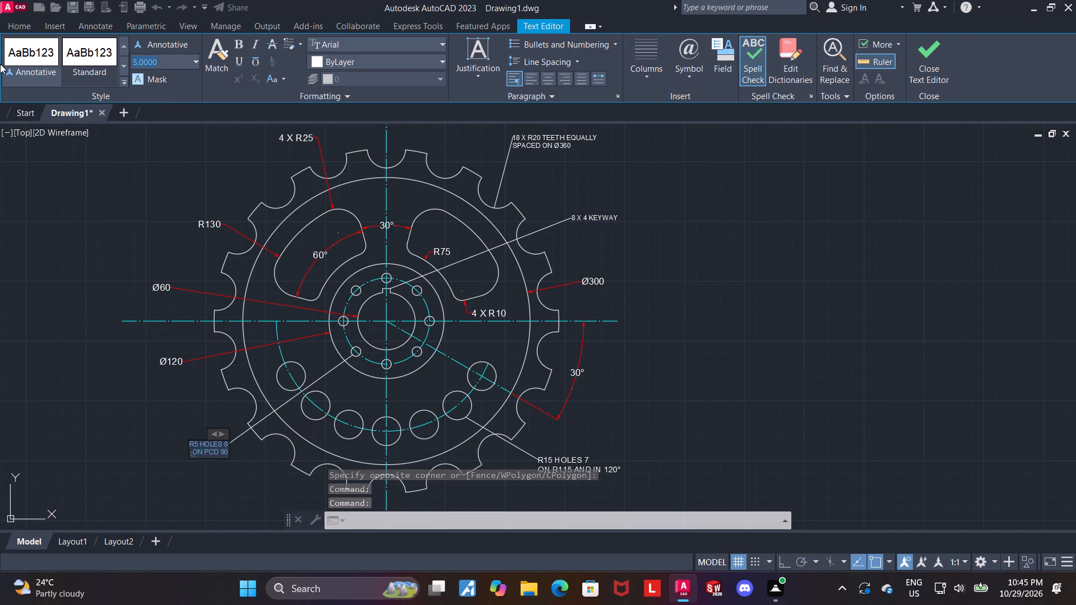
pyautogui.press('6')
pyautogui.press('Return')
pyautogui.click(919, 48)
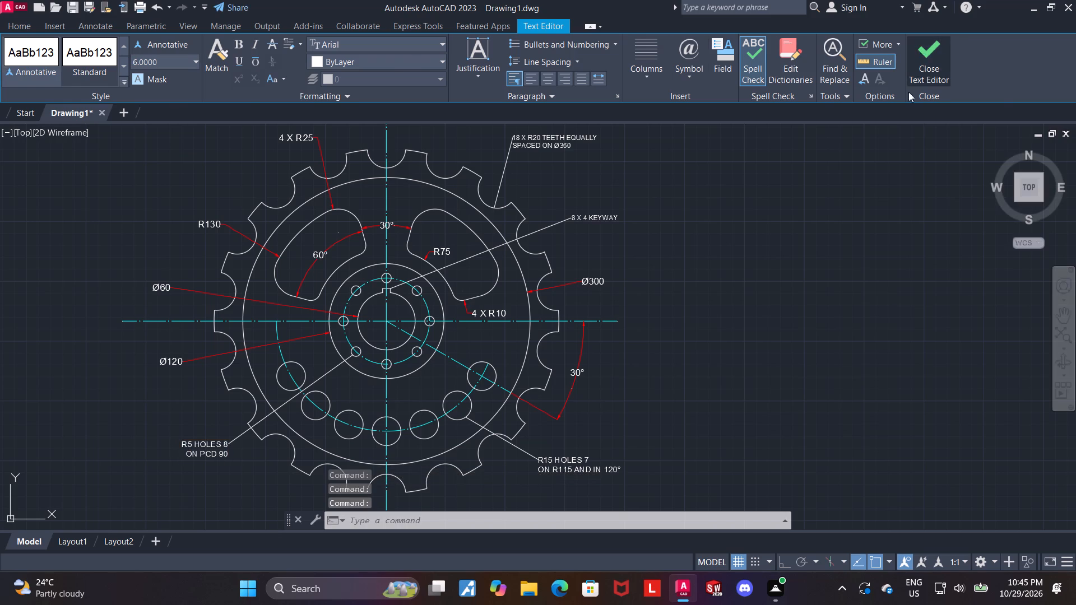
# Set the text height of the whole 18 X R20 TEETH EQUALLY SPACED ON Ø360 leader note to 6.
pyautogui.moveTo(708, 221); pyautogui.dragTo(711, 238, button='middle')
pyautogui.scroll(1, 573, 156)
pyautogui.doubleClick(559, 155)
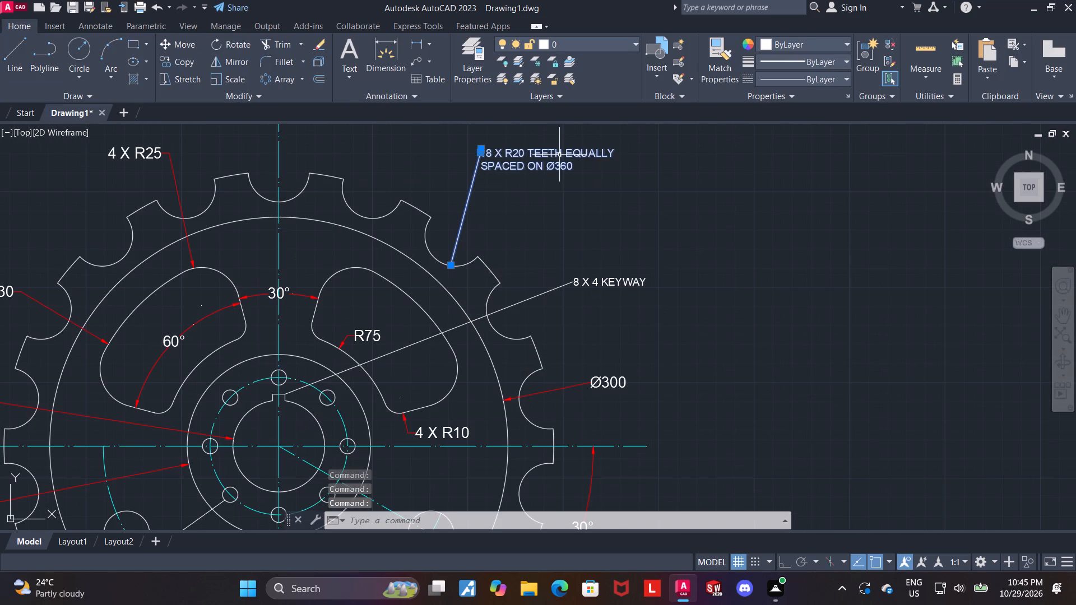
pyautogui.moveTo(581, 167); pyautogui.dragTo(469, 151)
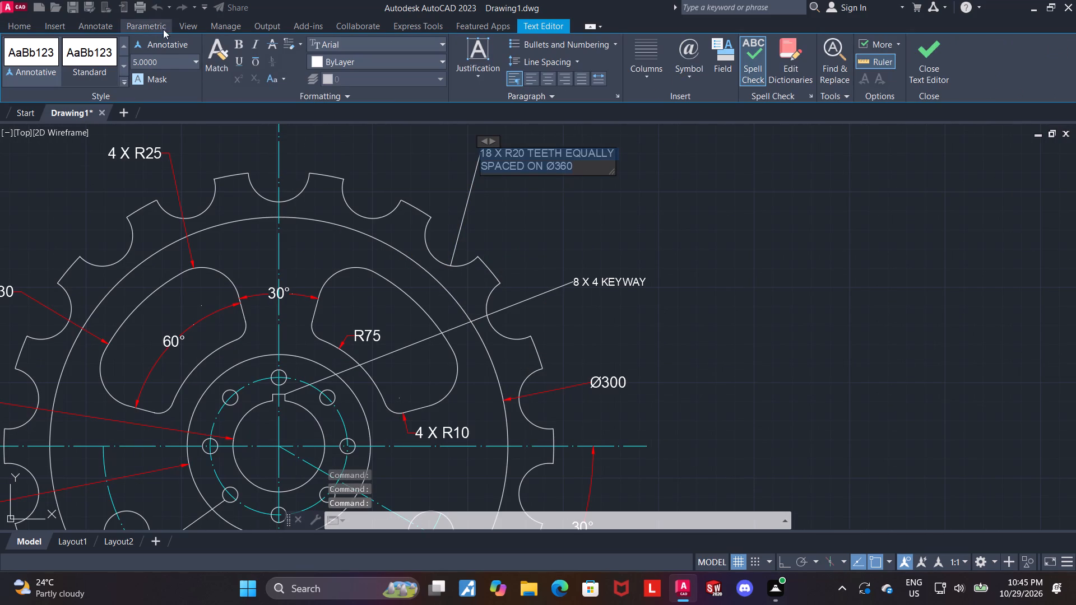
pyautogui.click(165, 55)
pyautogui.press('6')
pyautogui.press('Return')
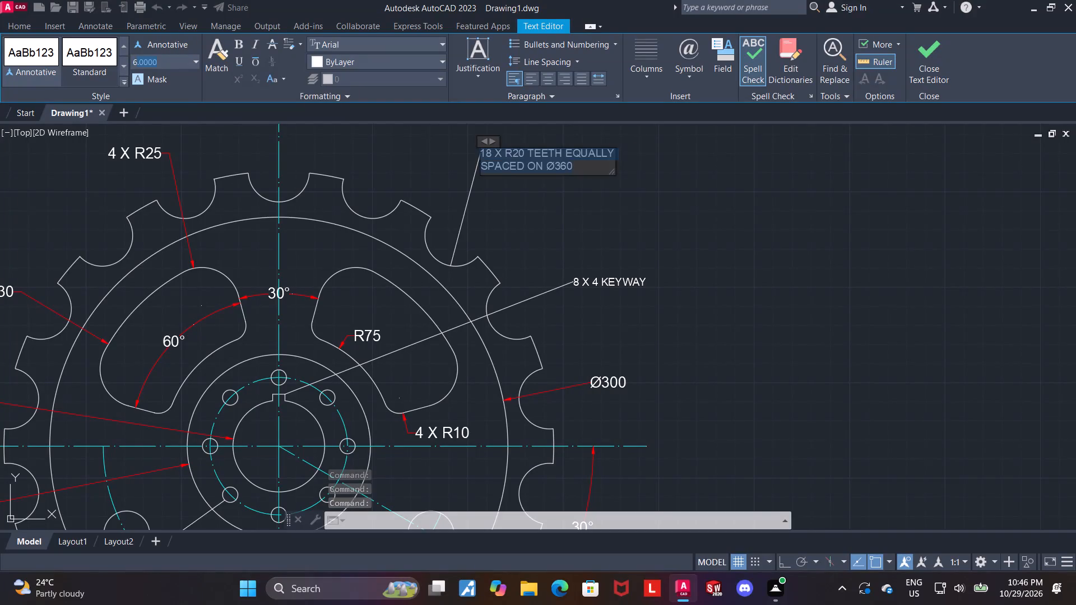
pyautogui.click(928, 50)
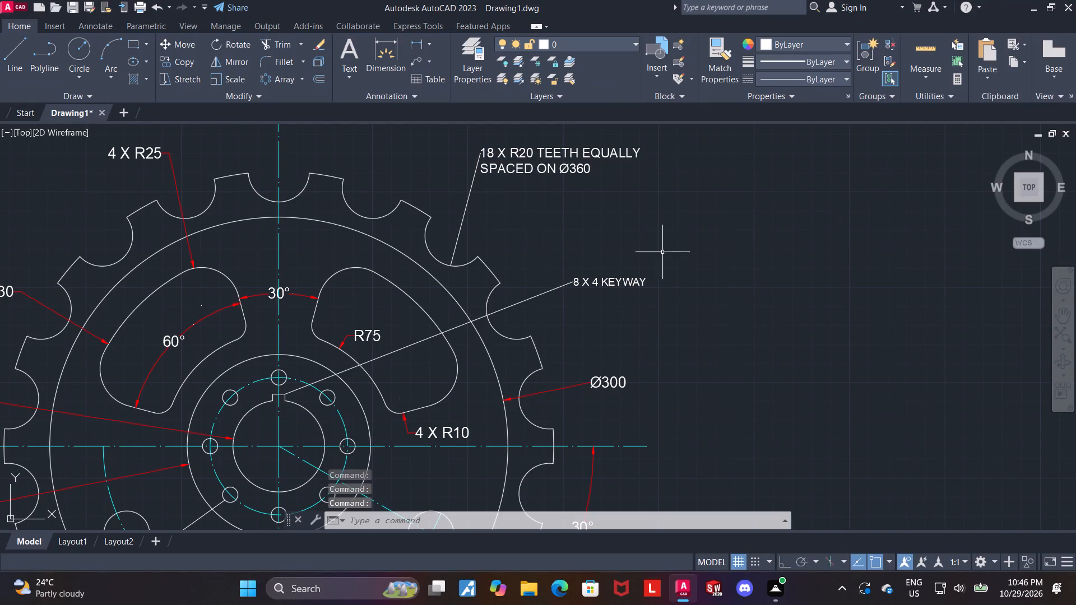
# Set the text height of the 8 X 4 KEYWAY leader note to 6.
pyautogui.scroll(-1, 651, 274)
pyautogui.moveTo(677, 313); pyautogui.dragTo(648, 284, button='middle')
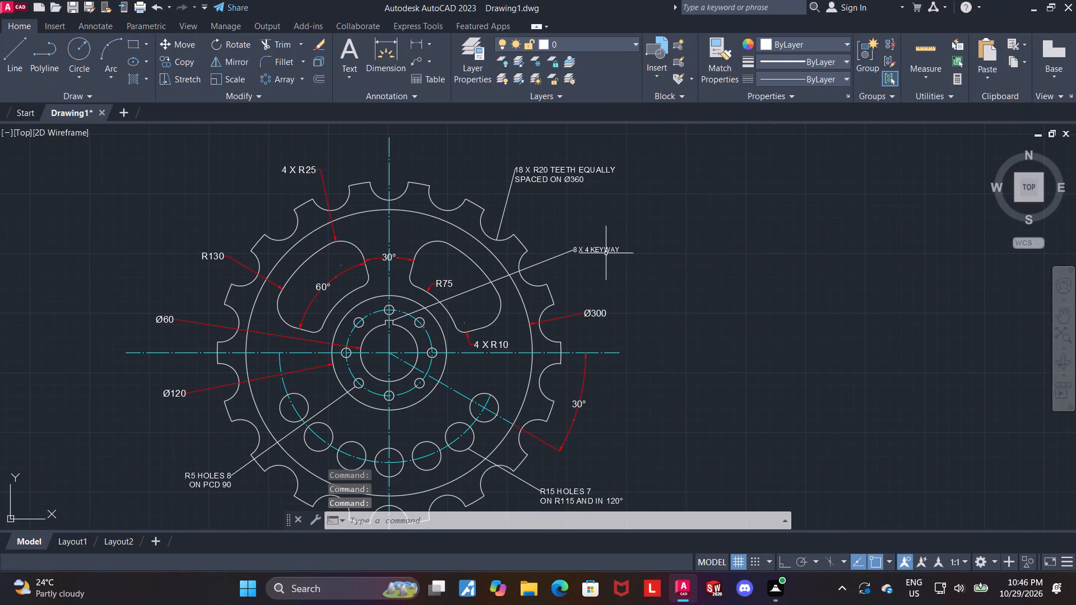
pyautogui.doubleClick(605, 253)
pyautogui.scroll(2, 620, 247)
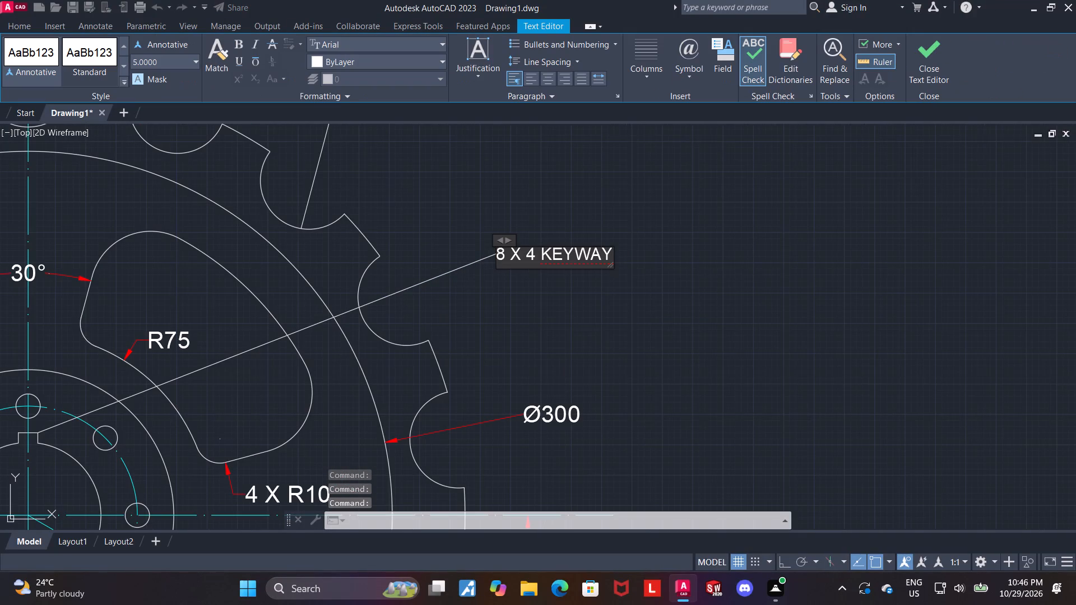
pyautogui.moveTo(609, 252); pyautogui.dragTo(428, 255)
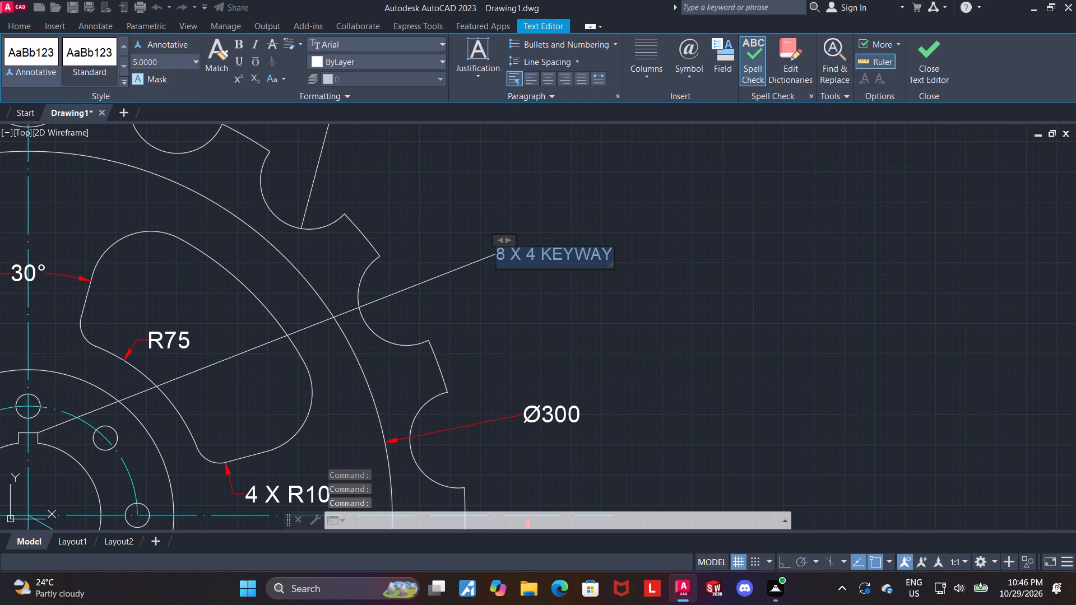
pyautogui.moveTo(159, 56); pyautogui.dragTo(0, 69)
pyautogui.press('6')
pyautogui.press('Return')
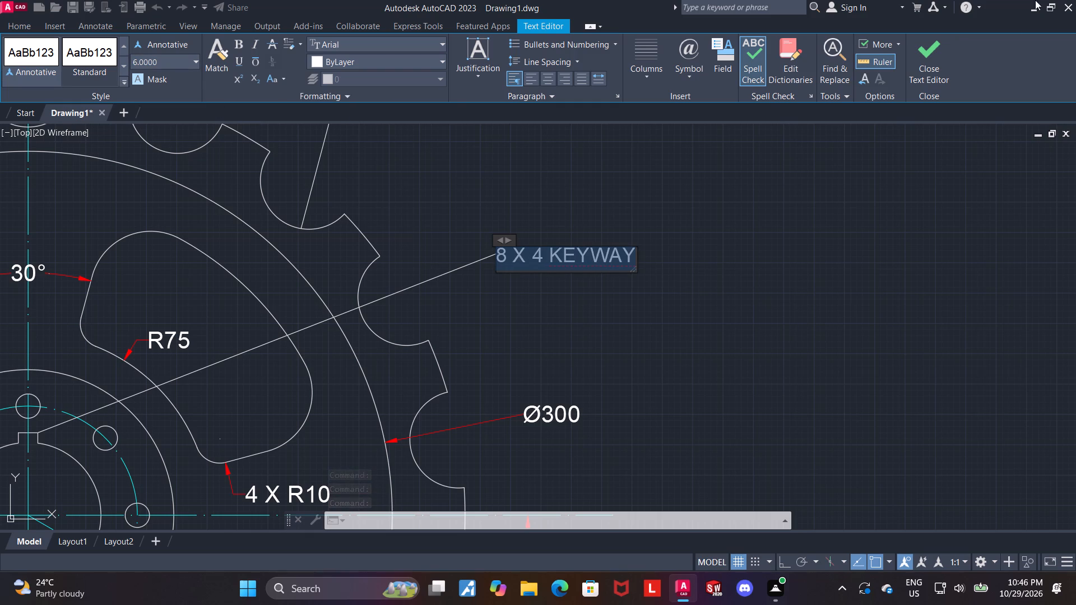
pyautogui.click(926, 57)
# Open the R15 HOLES 7 leader note to check its text height, and close it unedited.
pyautogui.scroll(-3, 781, 244)
pyautogui.moveTo(768, 297); pyautogui.dragTo(731, 279, button='middle')
pyautogui.scroll(1, 706, 304)
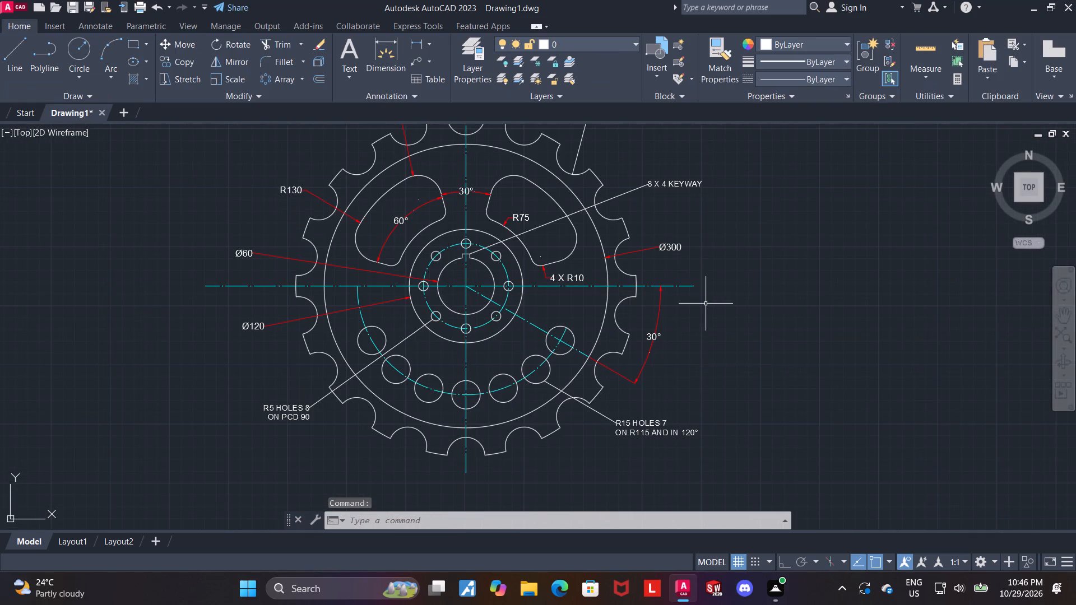
pyautogui.click(664, 432)
pyautogui.click(664, 432)
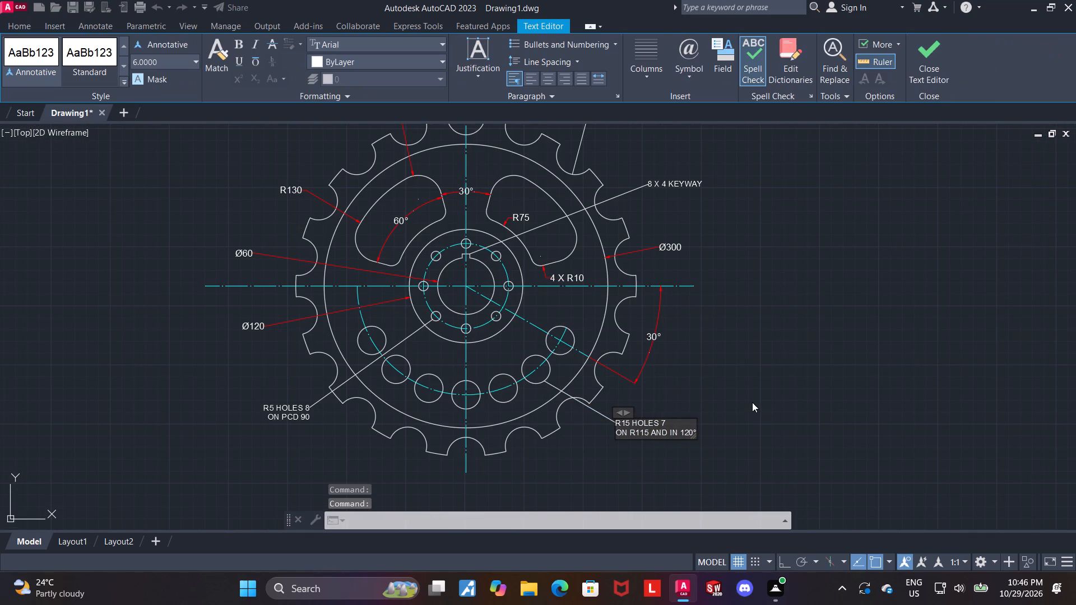
pyautogui.click(931, 53)
# Review the Standard dimension style's settings, including its text height, without changing anything.
pyautogui.moveTo(818, 265); pyautogui.dragTo(792, 293, button='middle')
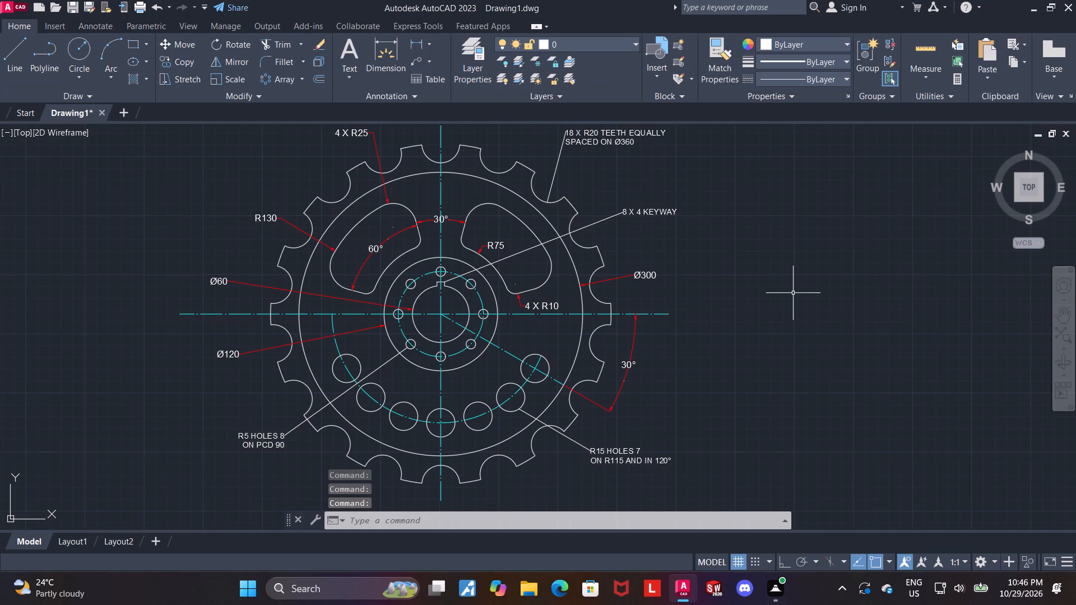
pyautogui.press('d')
pyautogui.press('Return')
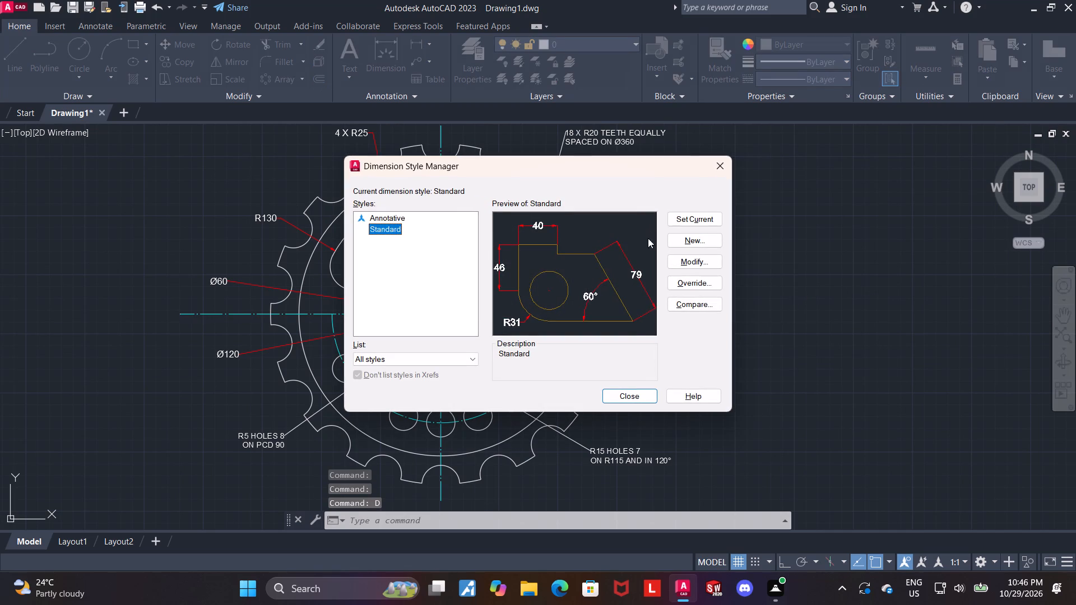
pyautogui.click(683, 258)
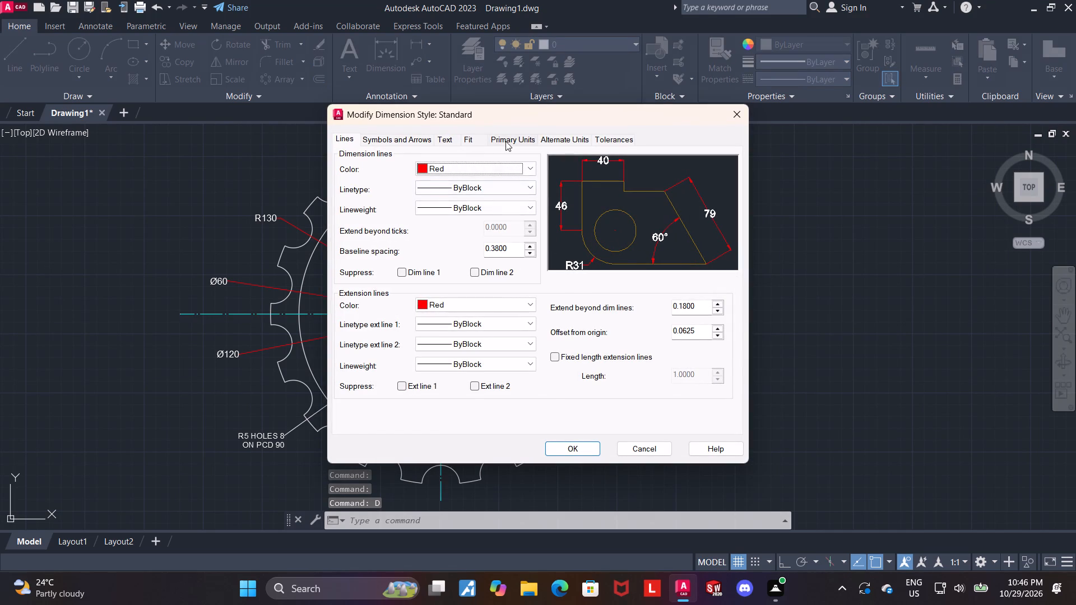
pyautogui.click(506, 141)
pyautogui.click(425, 141)
pyautogui.click(462, 141)
pyautogui.click(451, 137)
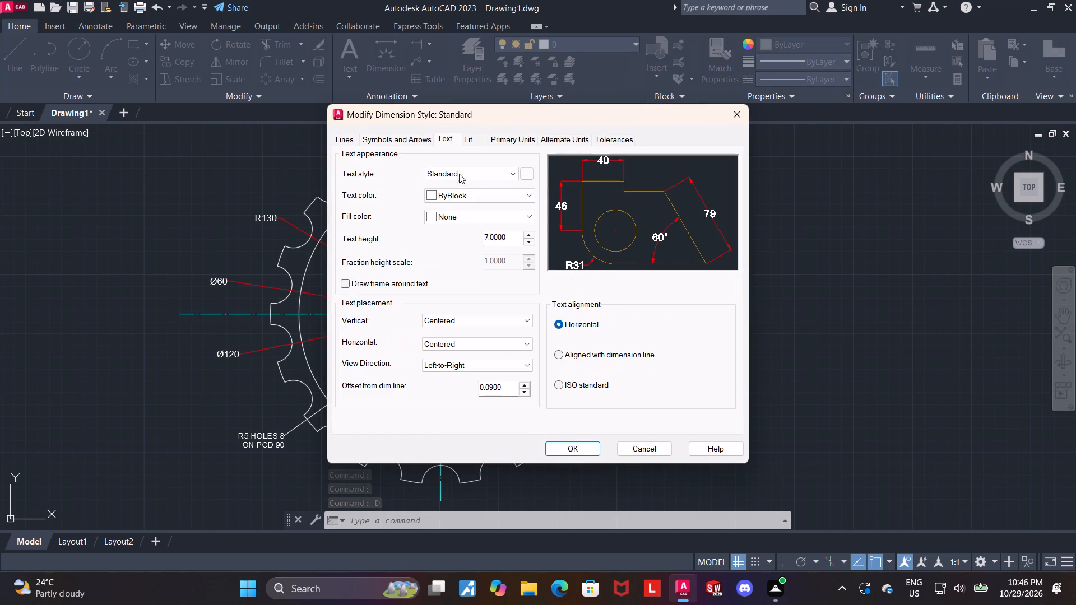
pyautogui.click(575, 441)
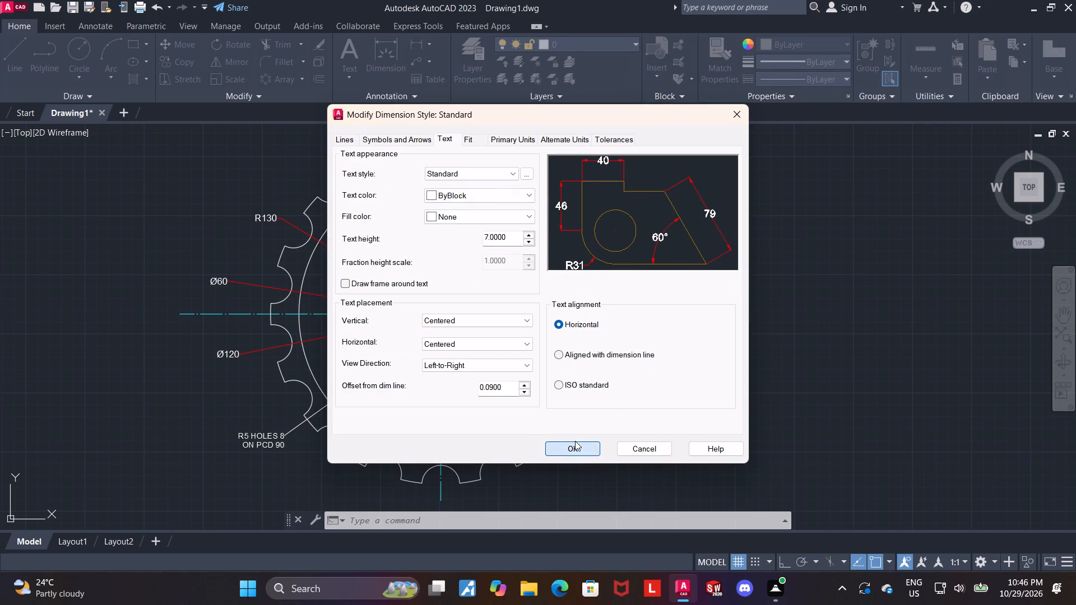
pyautogui.click(629, 399)
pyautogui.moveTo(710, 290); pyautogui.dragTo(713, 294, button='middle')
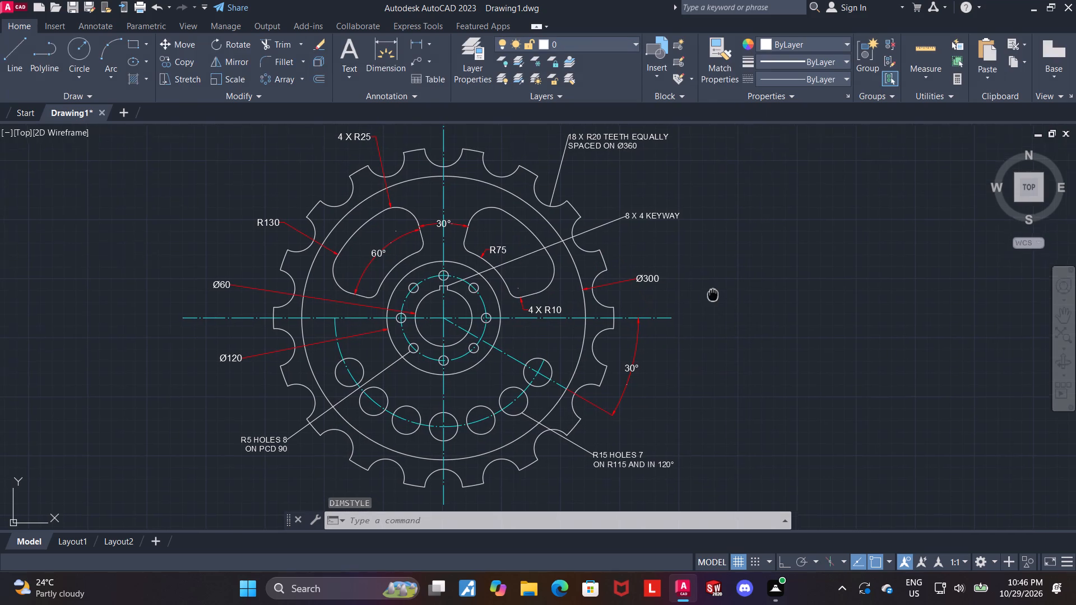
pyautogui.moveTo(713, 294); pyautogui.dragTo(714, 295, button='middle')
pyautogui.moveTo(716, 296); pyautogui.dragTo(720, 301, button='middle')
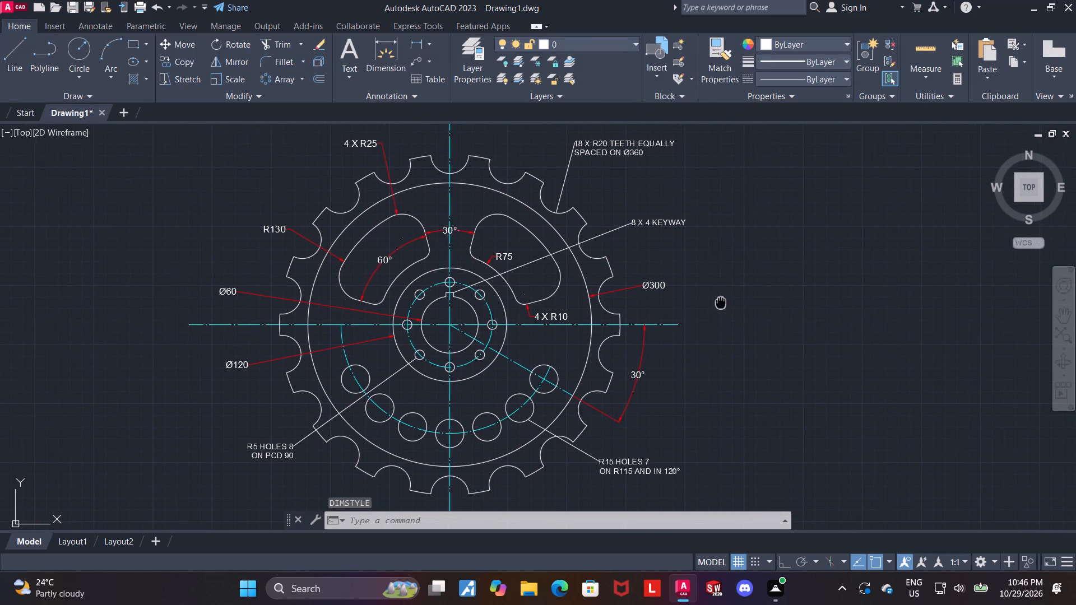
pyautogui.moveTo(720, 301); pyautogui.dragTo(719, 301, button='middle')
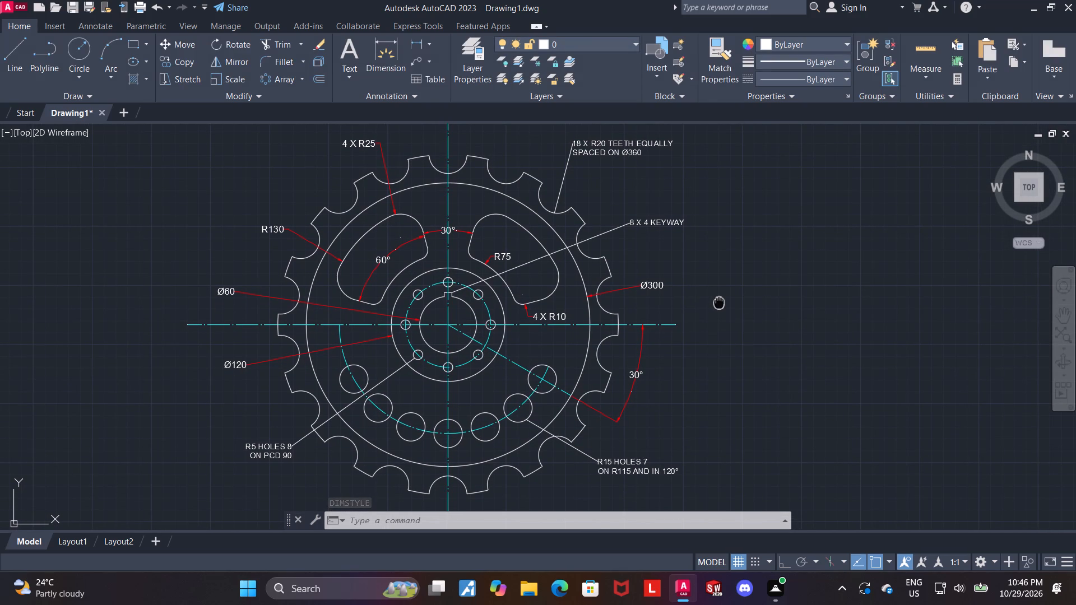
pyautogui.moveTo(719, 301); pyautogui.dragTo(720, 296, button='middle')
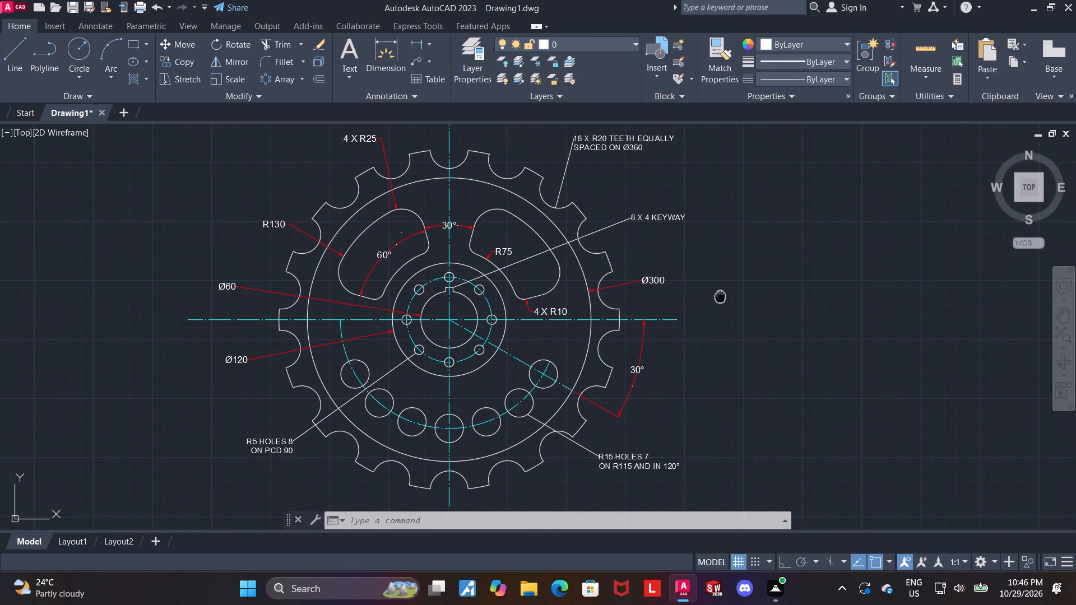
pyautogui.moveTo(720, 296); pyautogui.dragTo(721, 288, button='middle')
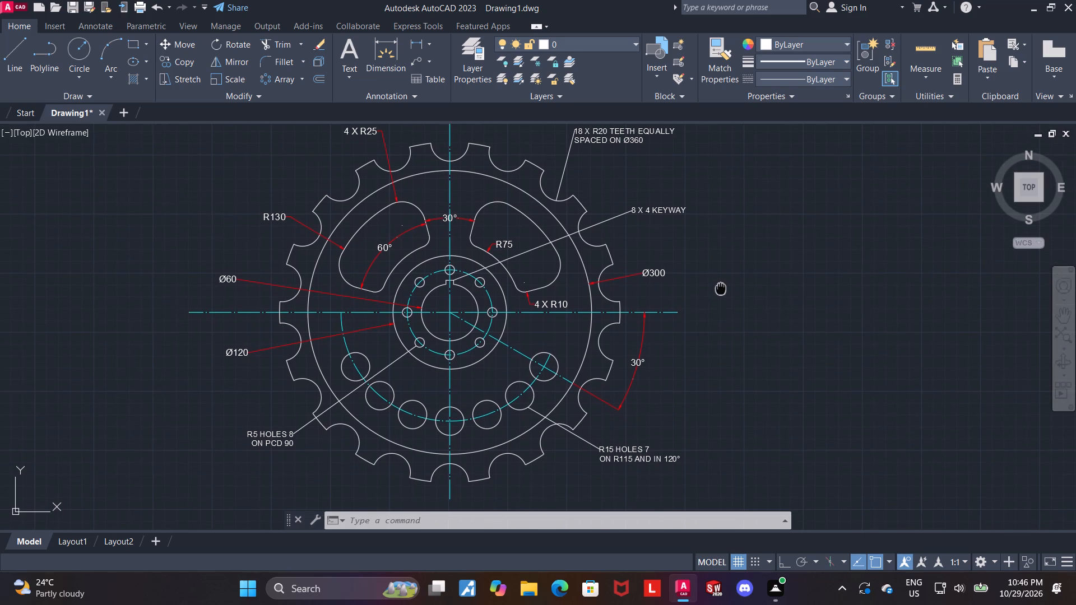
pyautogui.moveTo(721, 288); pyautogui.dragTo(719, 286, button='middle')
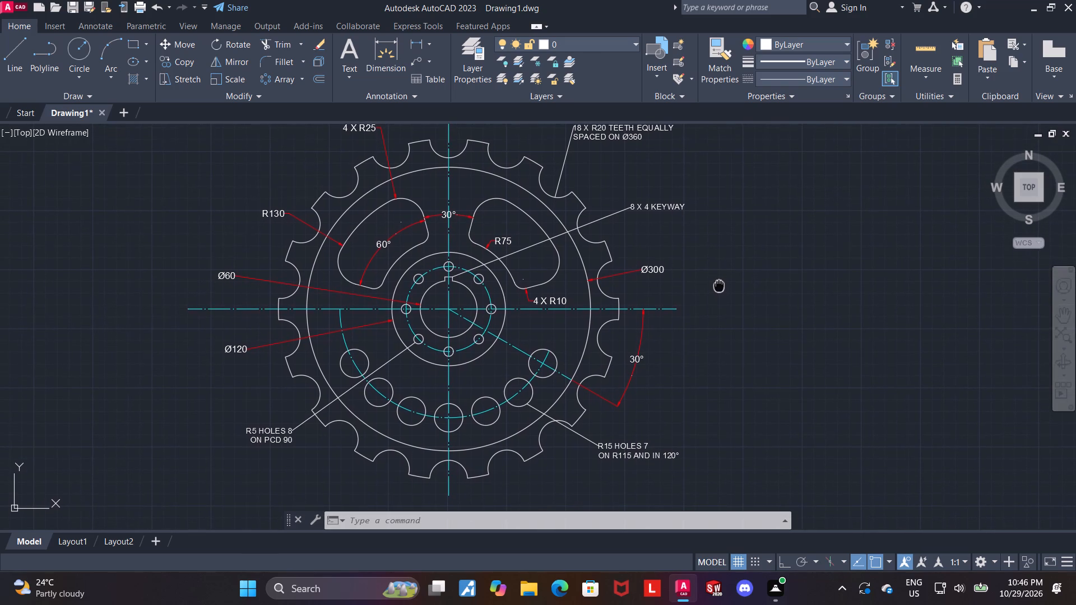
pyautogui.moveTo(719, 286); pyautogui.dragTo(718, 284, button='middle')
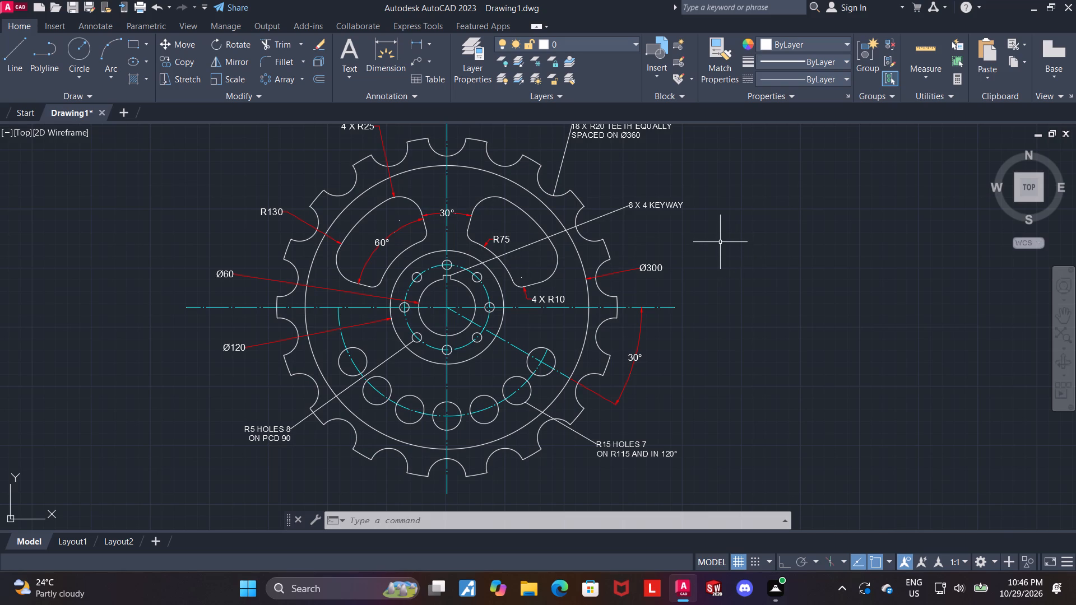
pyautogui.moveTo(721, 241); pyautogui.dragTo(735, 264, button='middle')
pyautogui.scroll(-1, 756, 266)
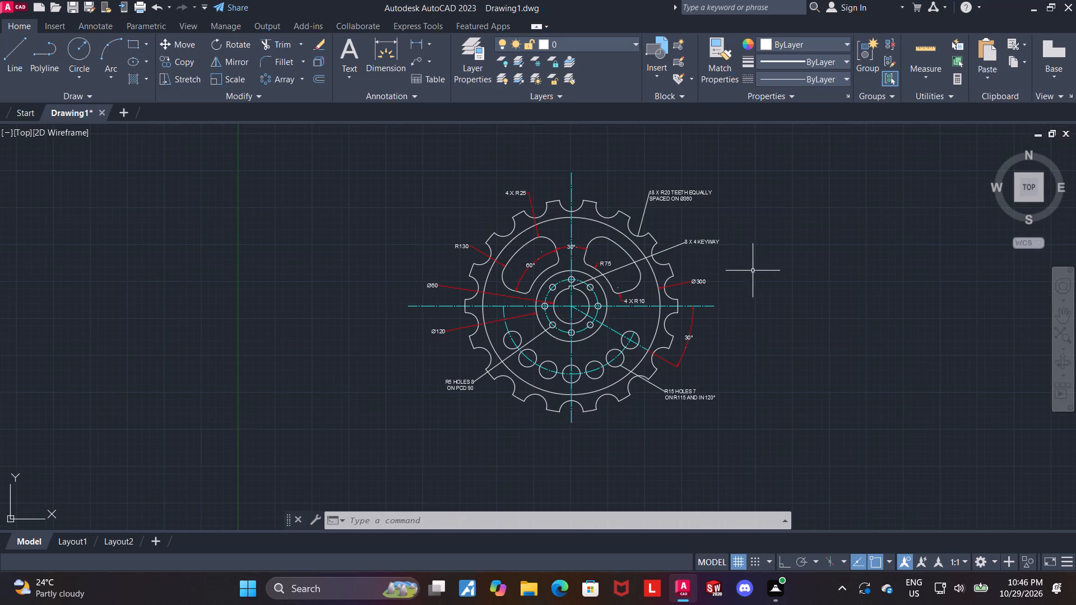
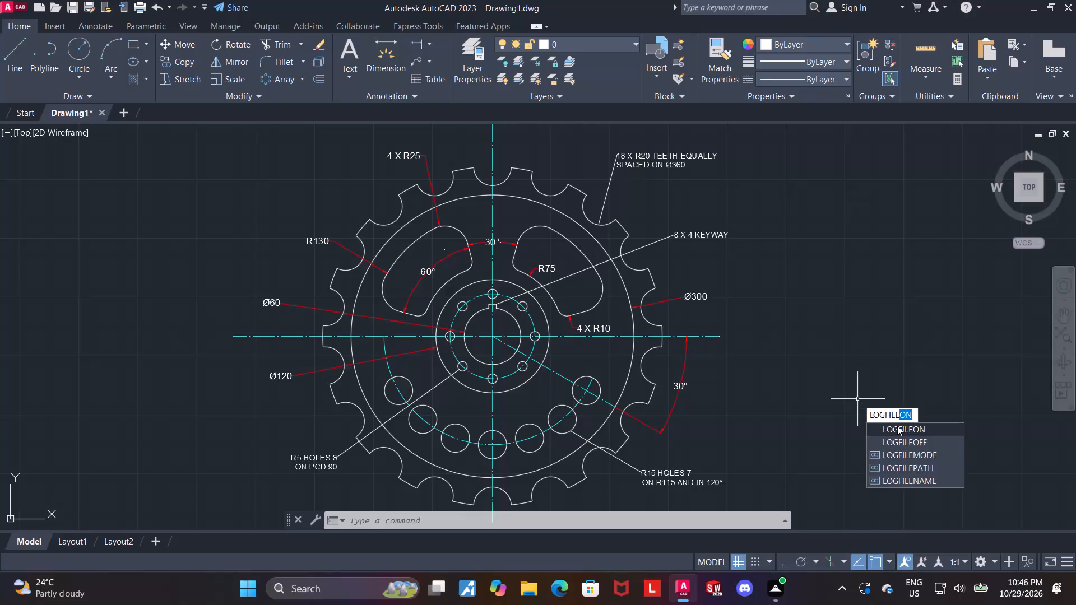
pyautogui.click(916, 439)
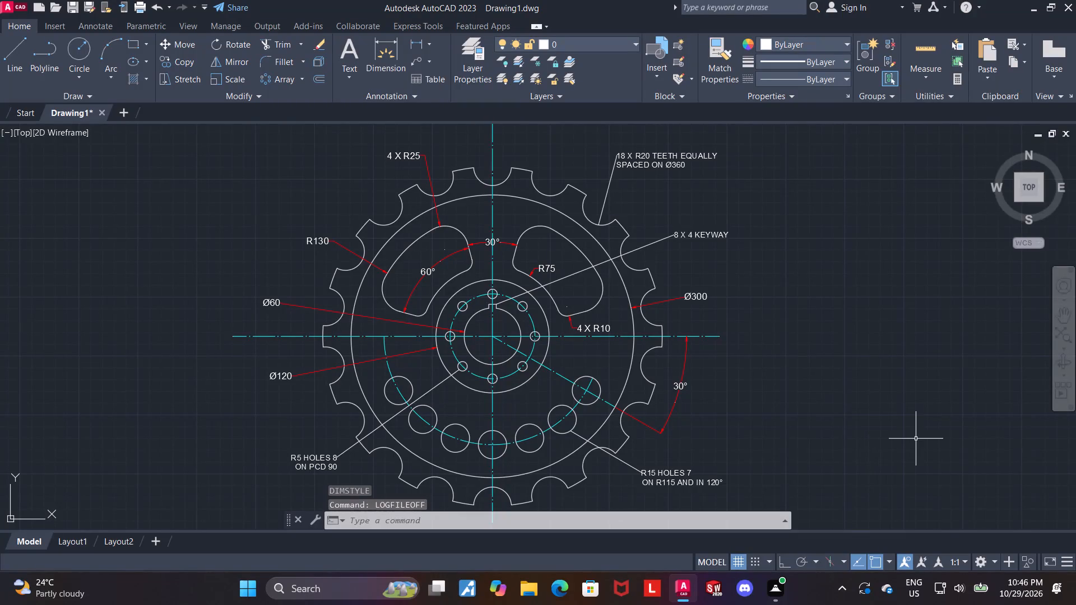
# Save the drawing as "sprocket wheel" in the Downloads folder.
pyautogui.hotkey('ctrl', 's')
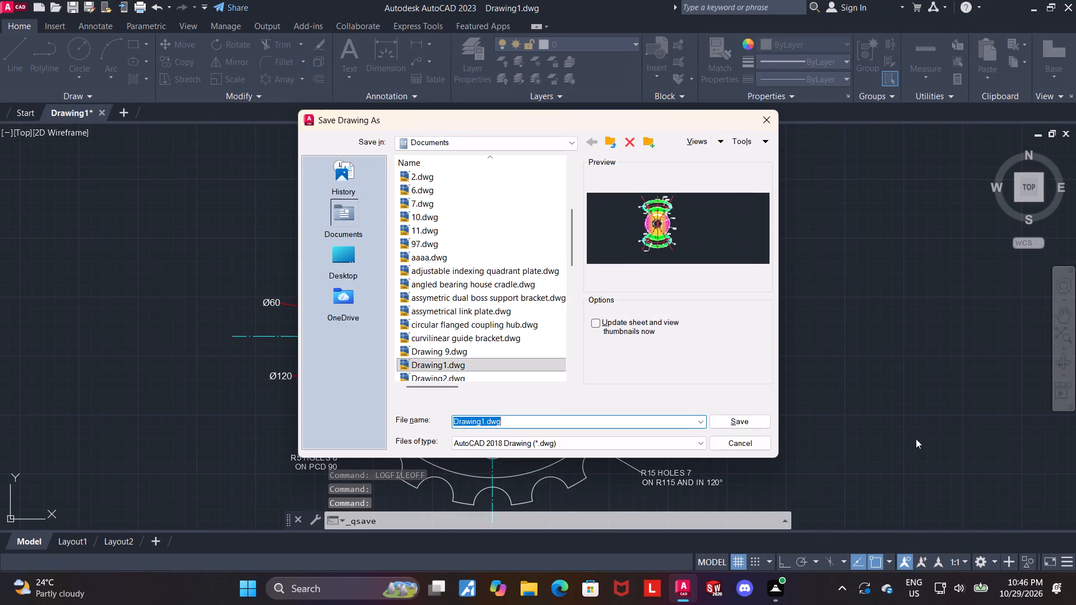
pyautogui.write('SPROCKET')
pyautogui.press('space')
pyautogui.write('sprocket wheel')
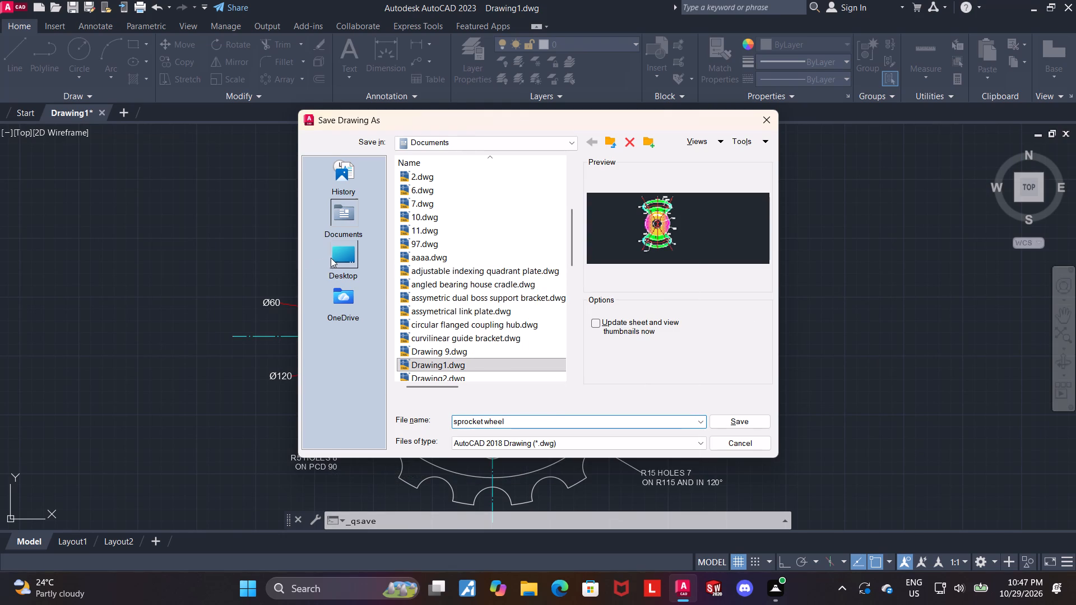
pyautogui.doubleClick(351, 257)
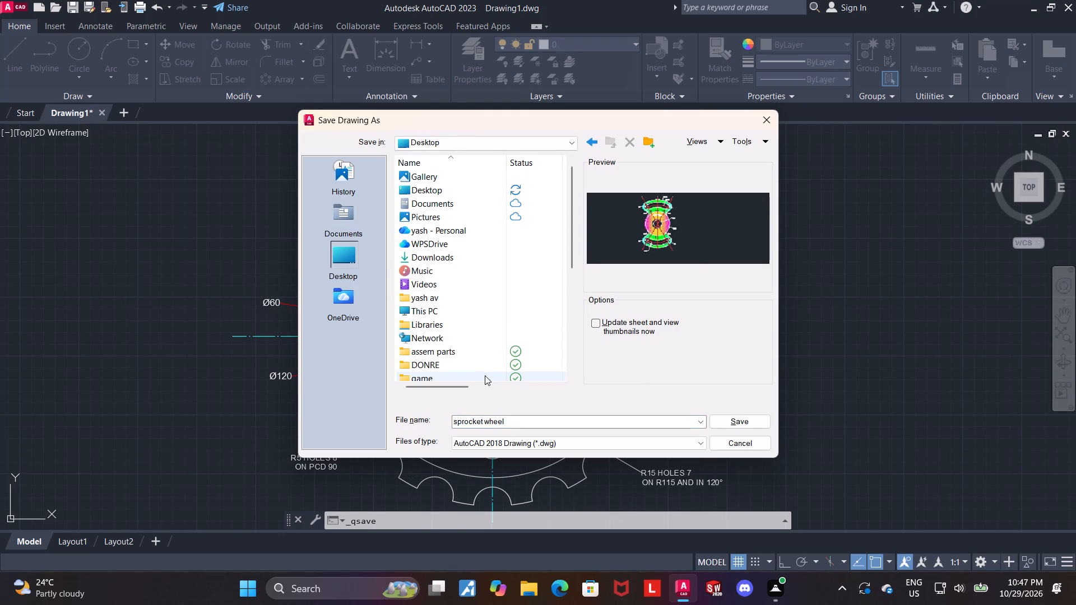
pyautogui.doubleClick(424, 256)
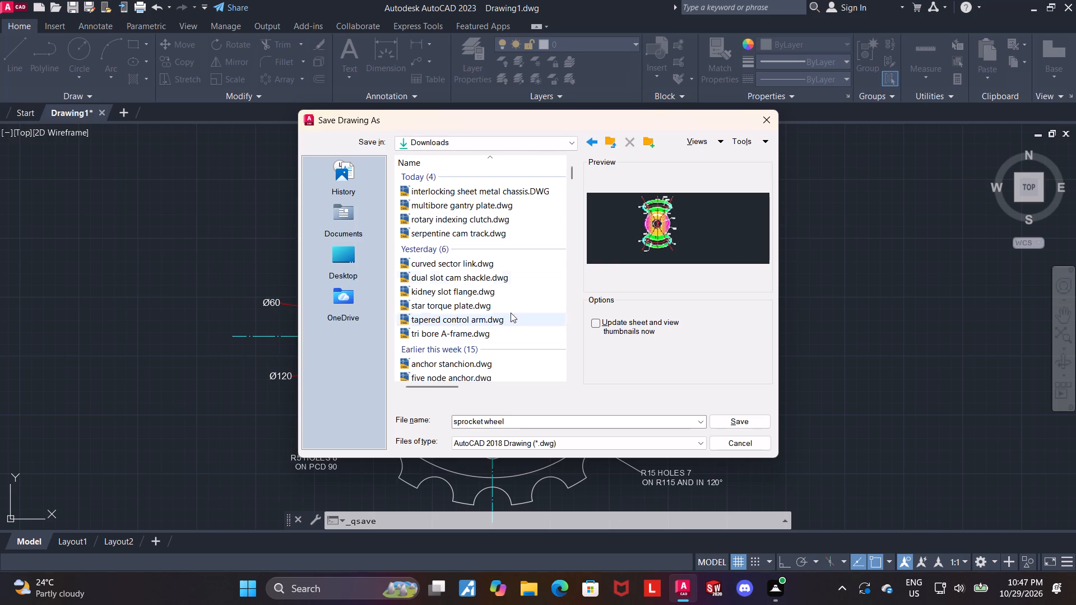
pyautogui.click(723, 421)
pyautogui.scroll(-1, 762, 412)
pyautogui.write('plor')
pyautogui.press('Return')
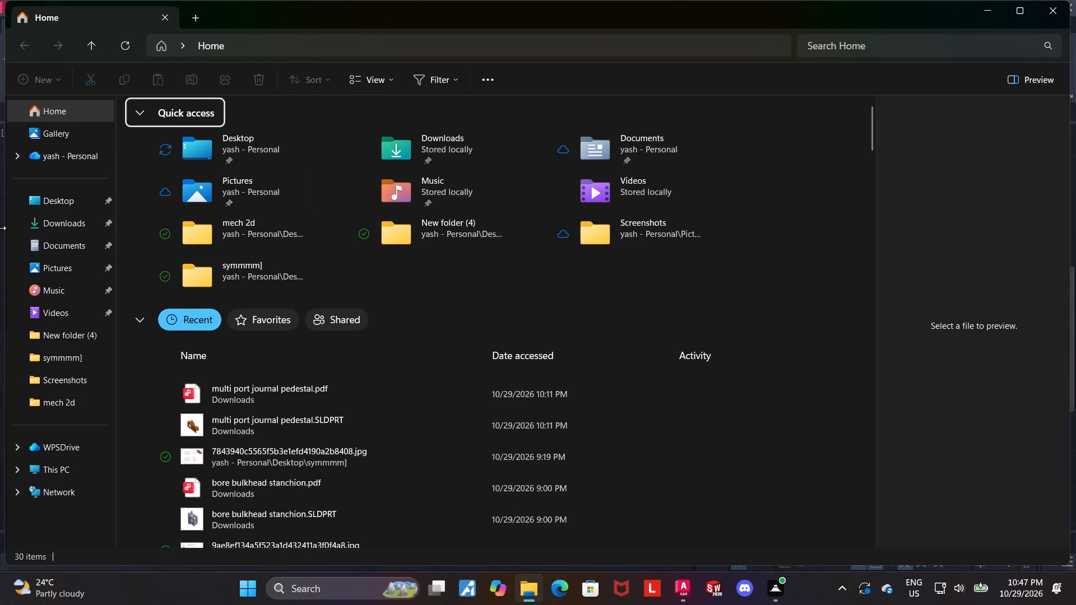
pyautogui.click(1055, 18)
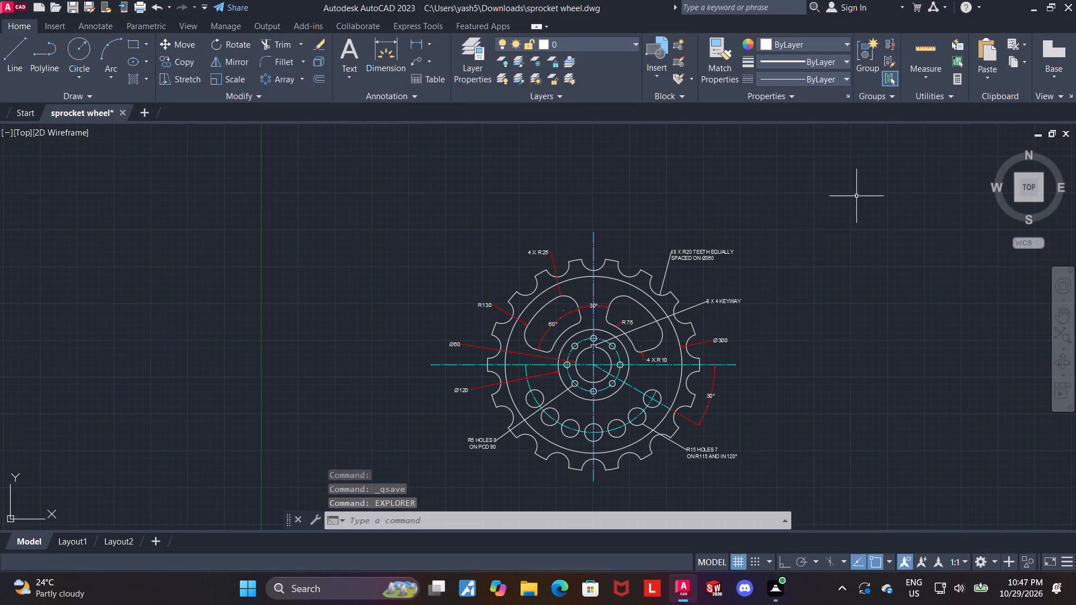
# Set up a plot with the DWG To PDF.pc3 plotter on ISO A4 (297.00 x 210.00 MM) paper, with the plot centred.
pyautogui.moveTo(808, 376); pyautogui.dragTo(783, 368, button='middle')
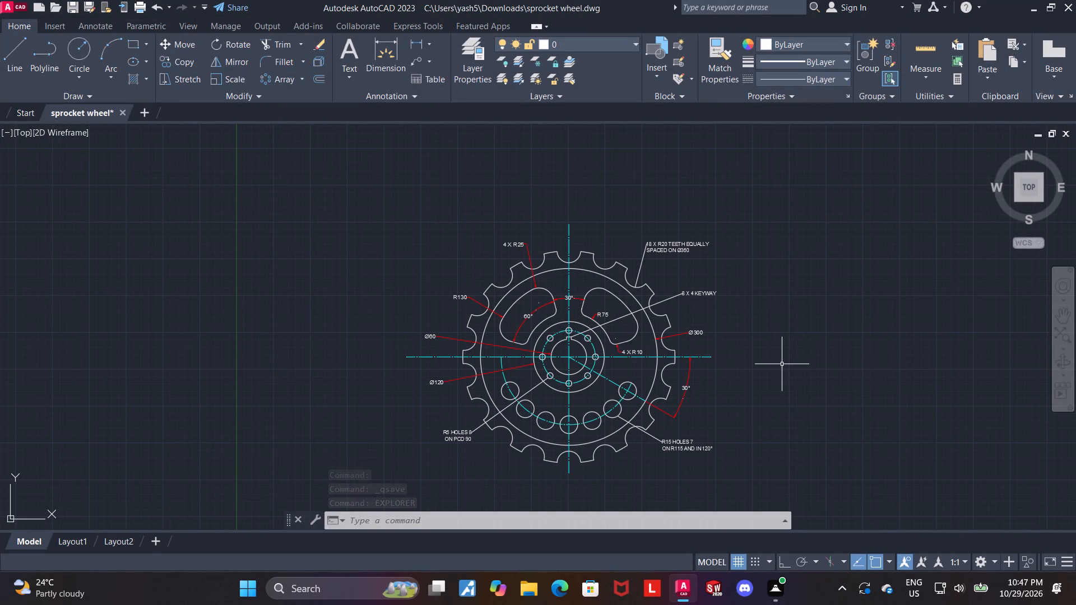
pyautogui.write('plot')
pyautogui.press('Return')
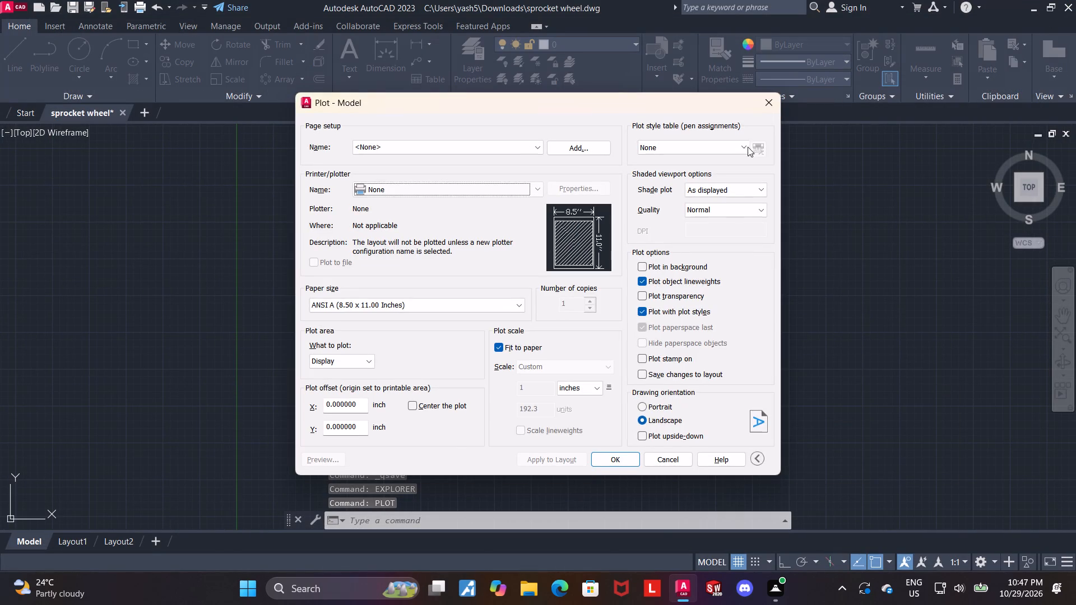
pyautogui.click(381, 189)
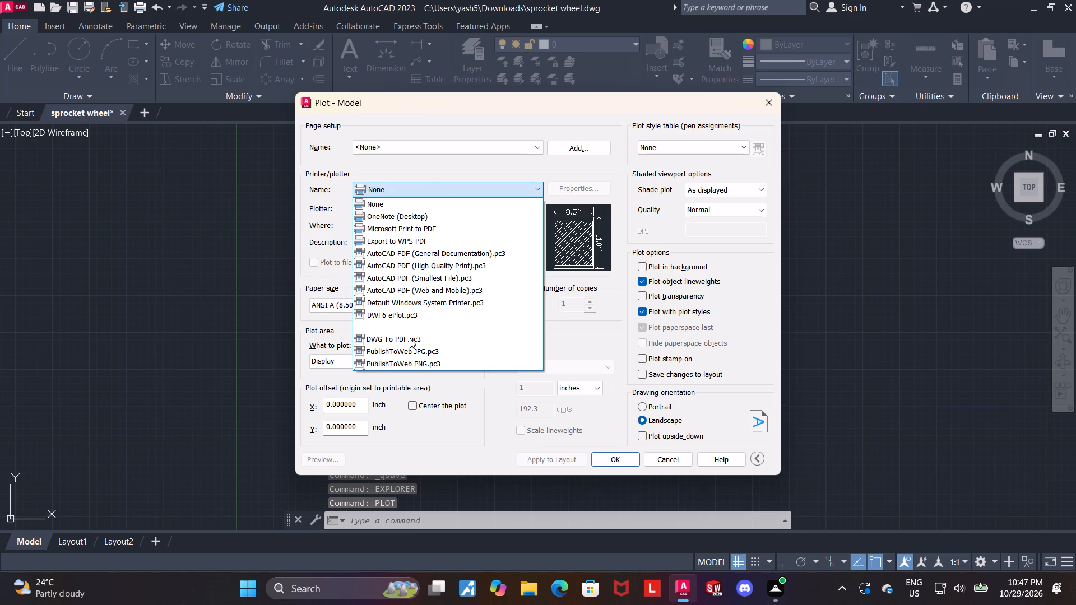
pyautogui.click(410, 338)
pyautogui.click(425, 309)
pyautogui.scroll(-3, 406, 481)
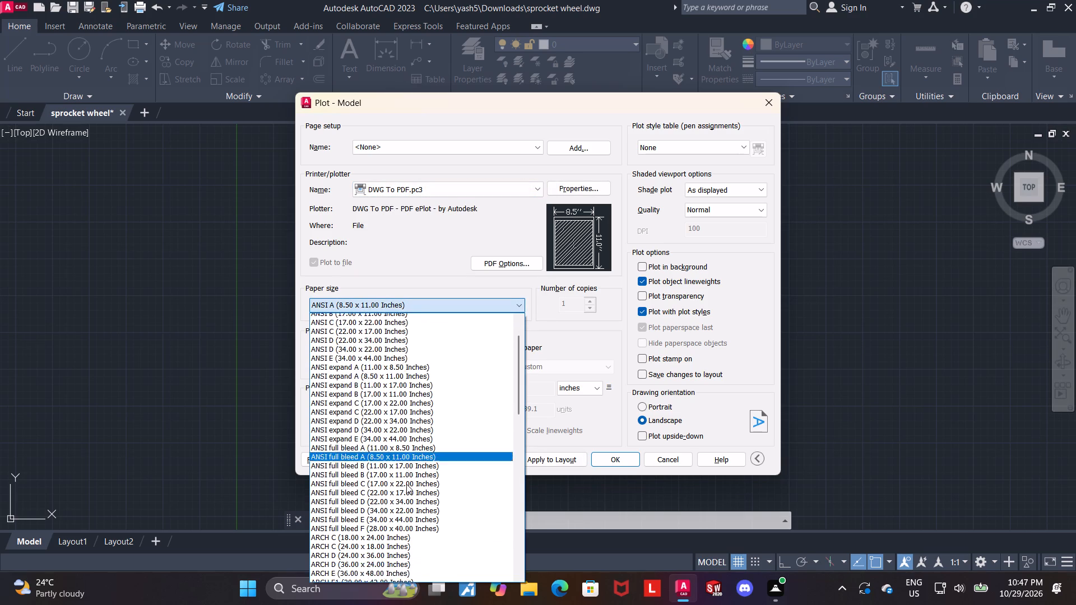
pyautogui.scroll(-8, 406, 484)
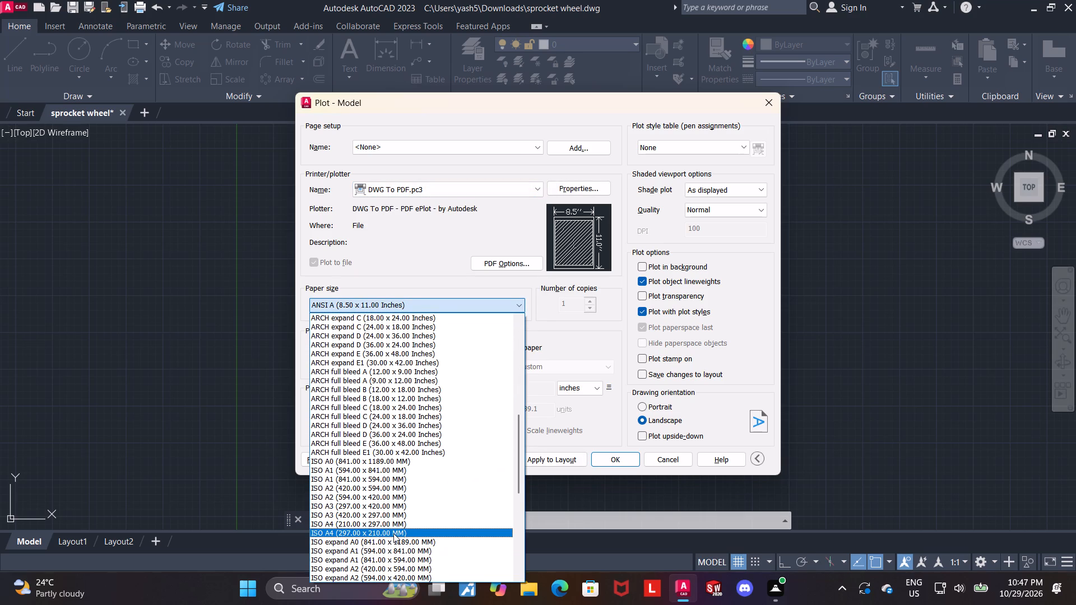
pyautogui.click(393, 533)
pyautogui.click(413, 404)
# Set the plot area to a window enclosing the whole sprocket wheel with all its dimensions and notes.
pyautogui.click(359, 368)
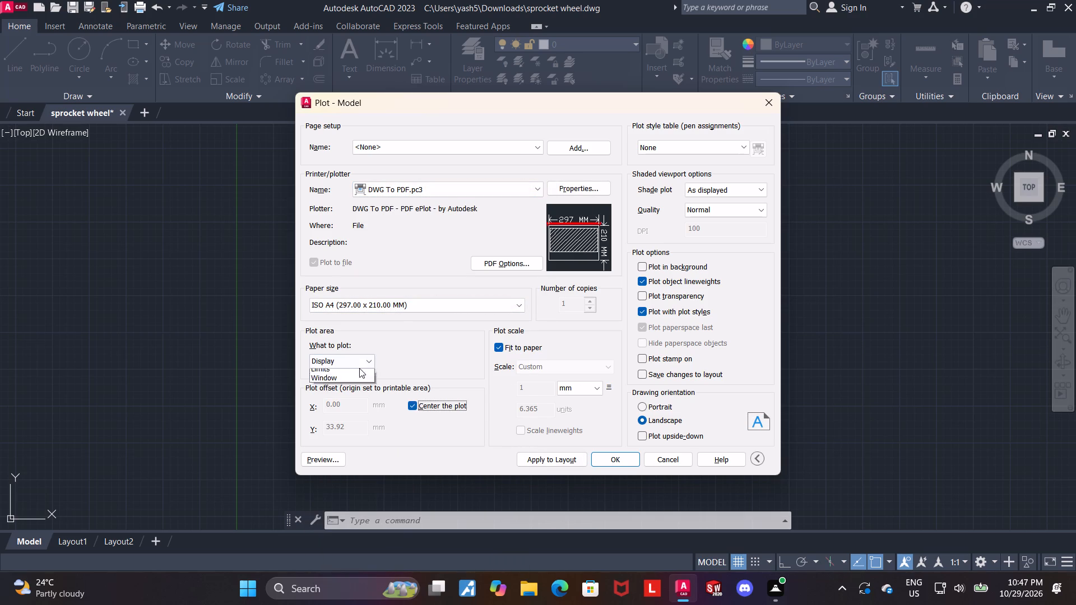
pyautogui.click(351, 397)
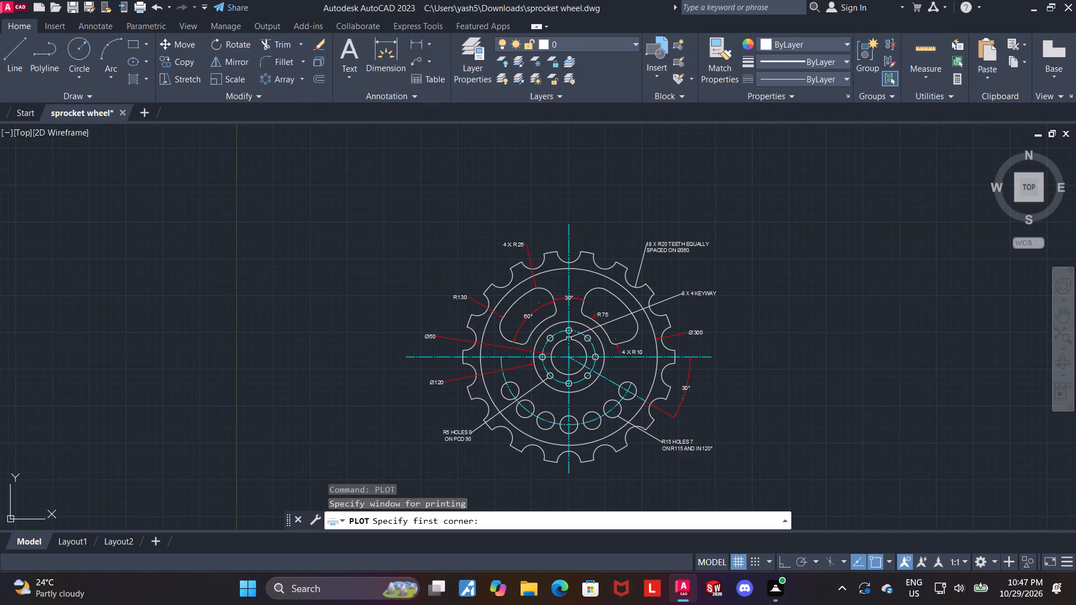
pyautogui.click(365, 189)
pyautogui.click(759, 482)
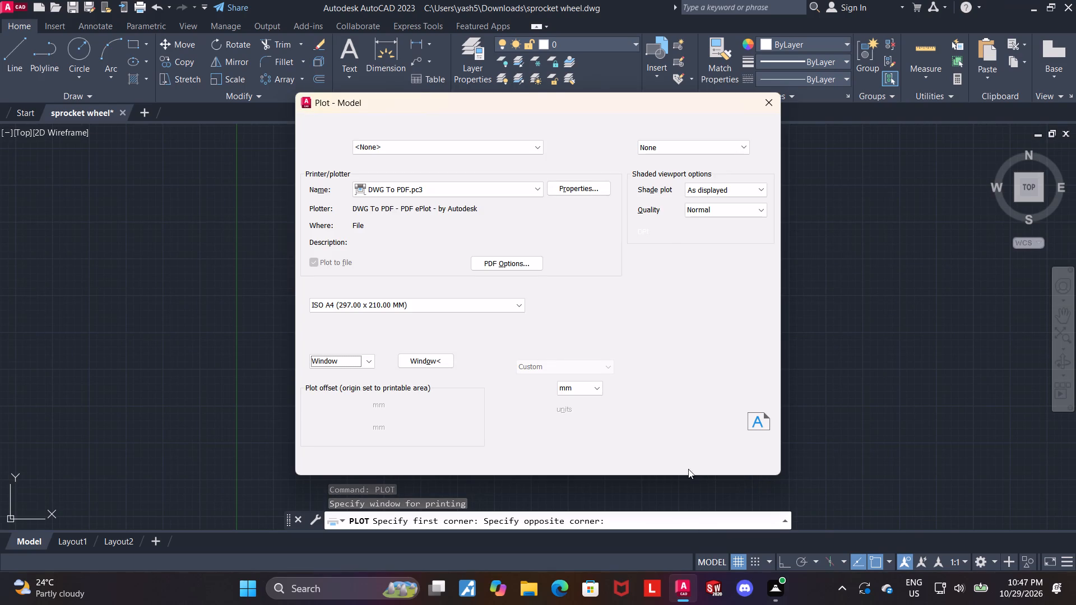
# Plot the drawing to a PDF file named sprocket wheel-Model.pdf in the Downloads folder.
pyautogui.click(622, 460)
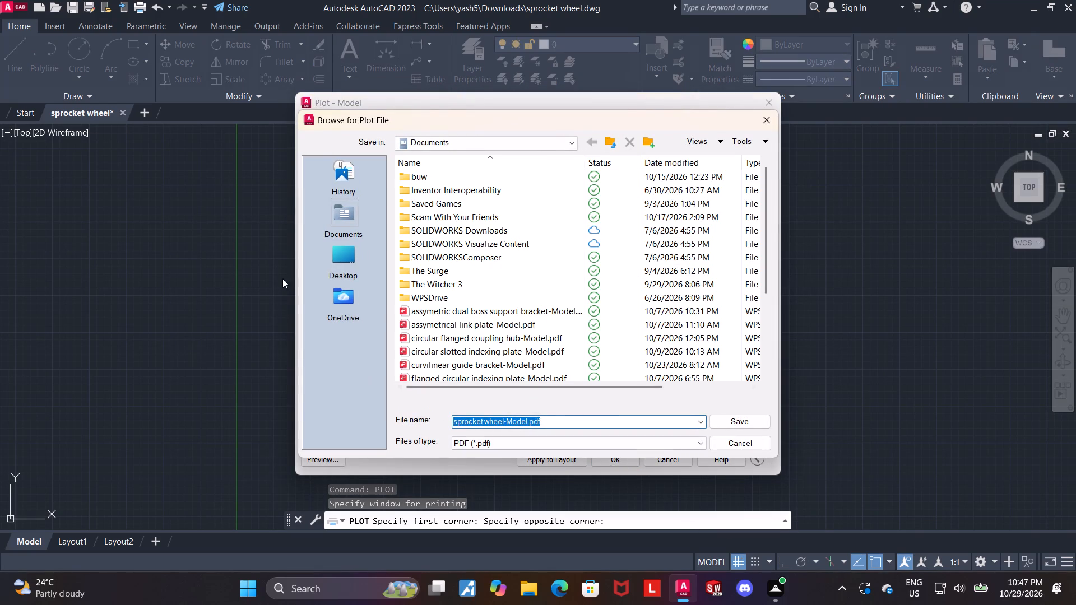
pyautogui.doubleClick(332, 254)
pyautogui.doubleClick(469, 251)
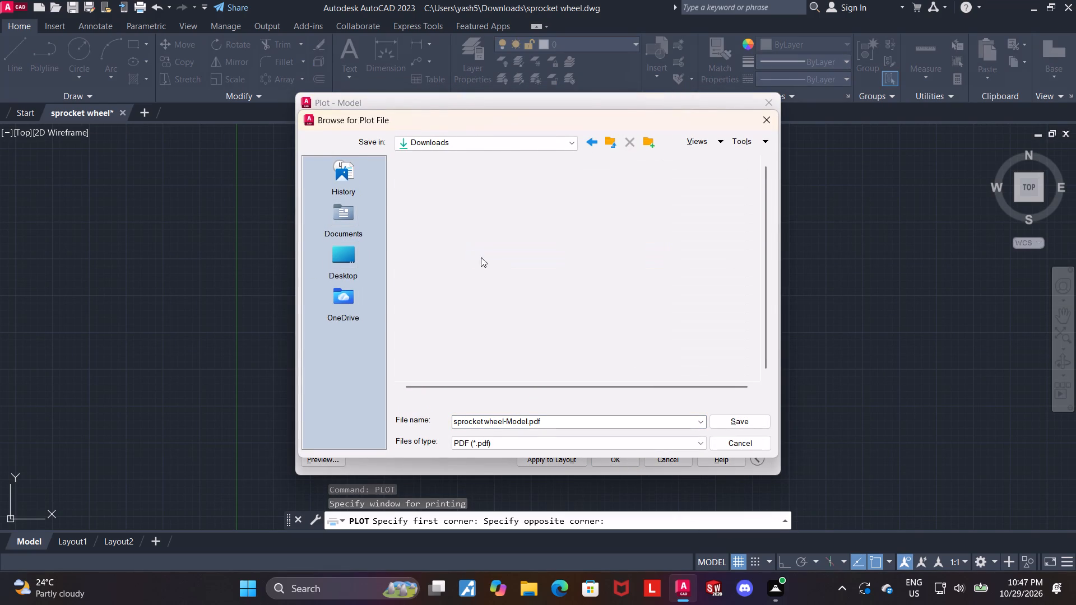
pyautogui.click(751, 418)
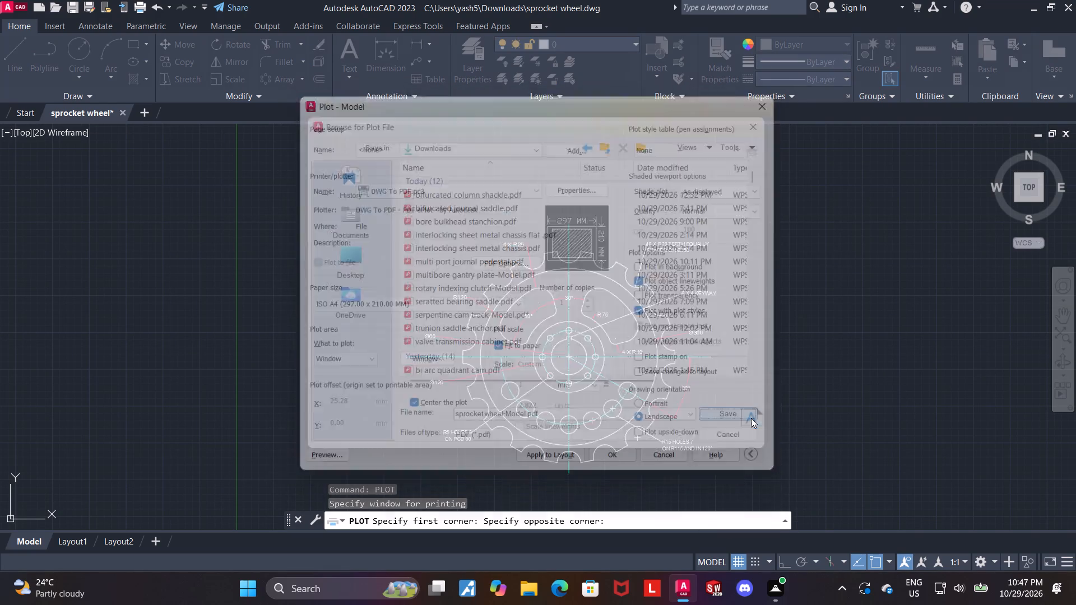